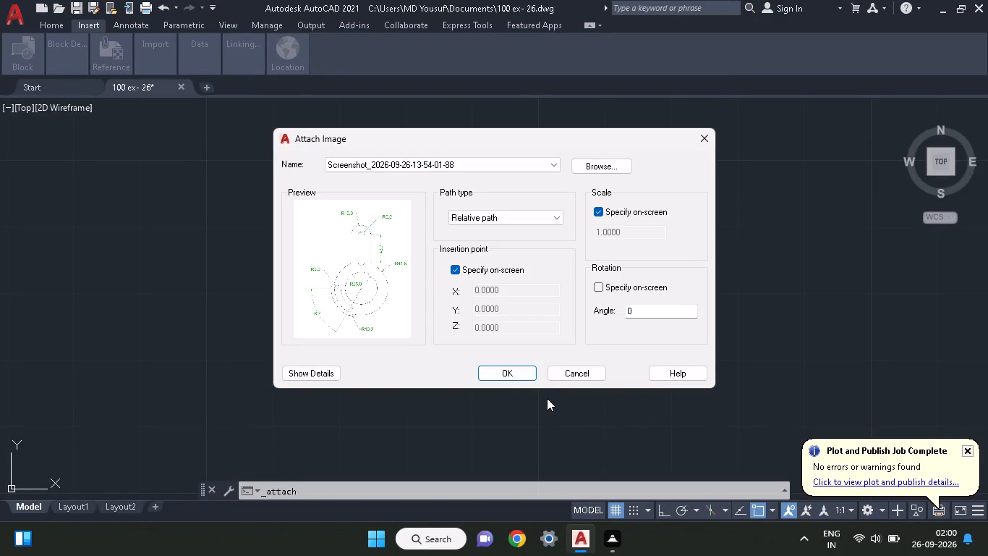
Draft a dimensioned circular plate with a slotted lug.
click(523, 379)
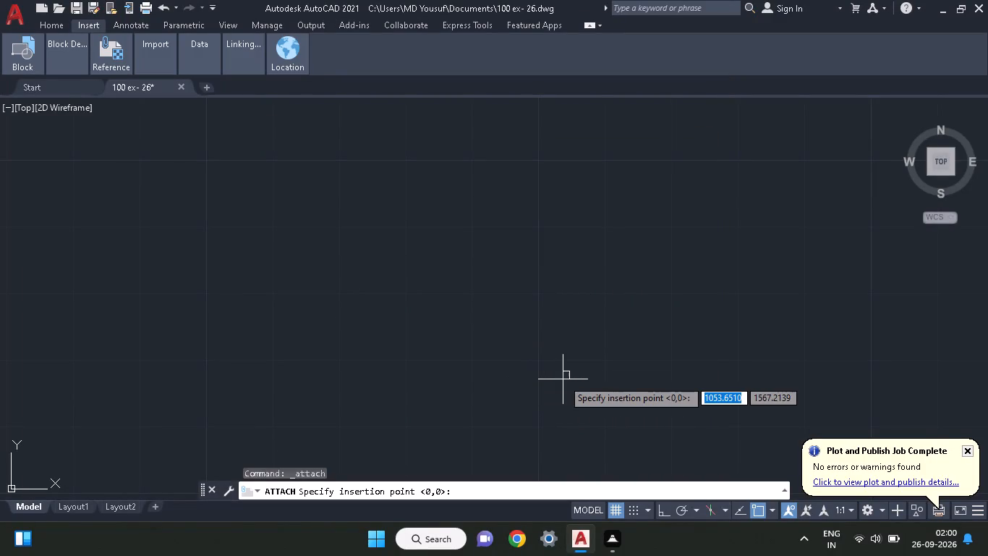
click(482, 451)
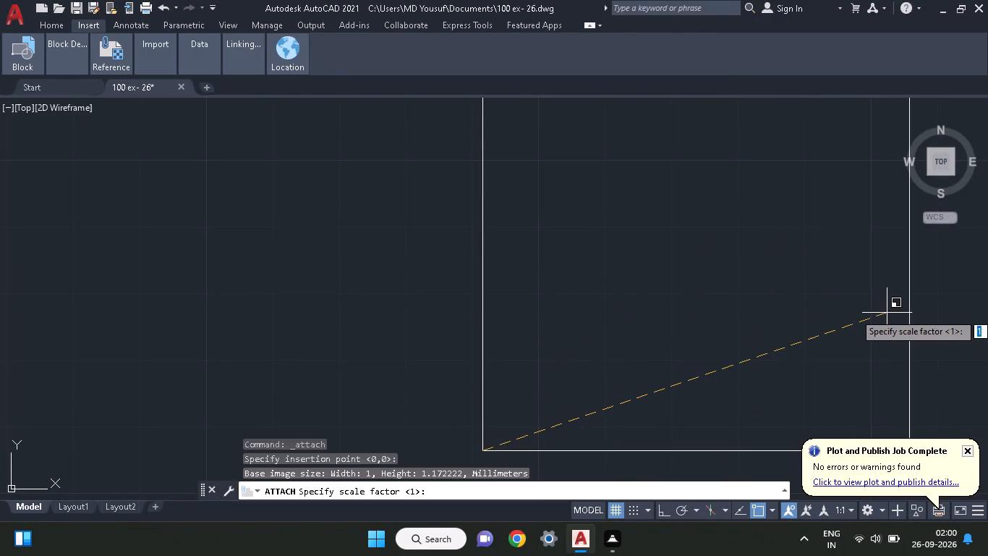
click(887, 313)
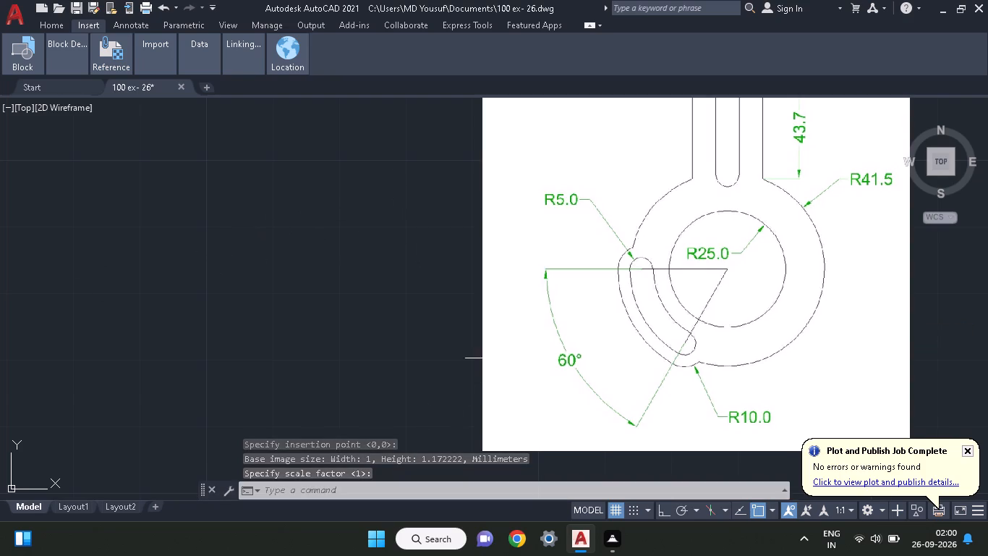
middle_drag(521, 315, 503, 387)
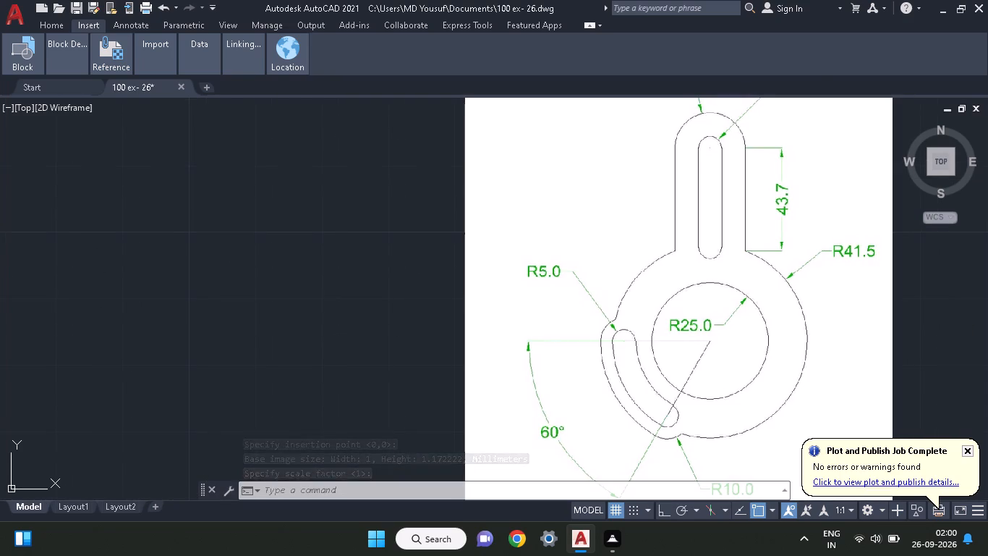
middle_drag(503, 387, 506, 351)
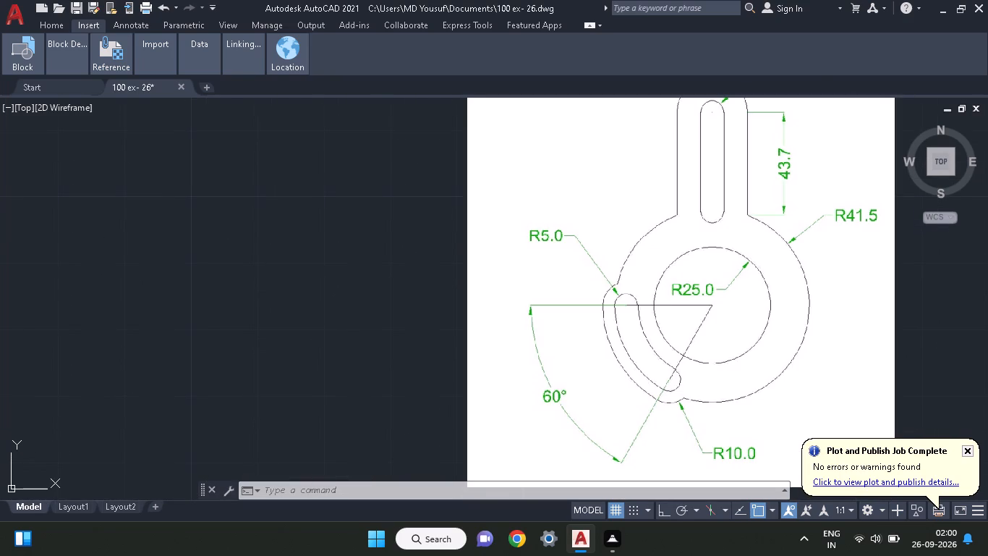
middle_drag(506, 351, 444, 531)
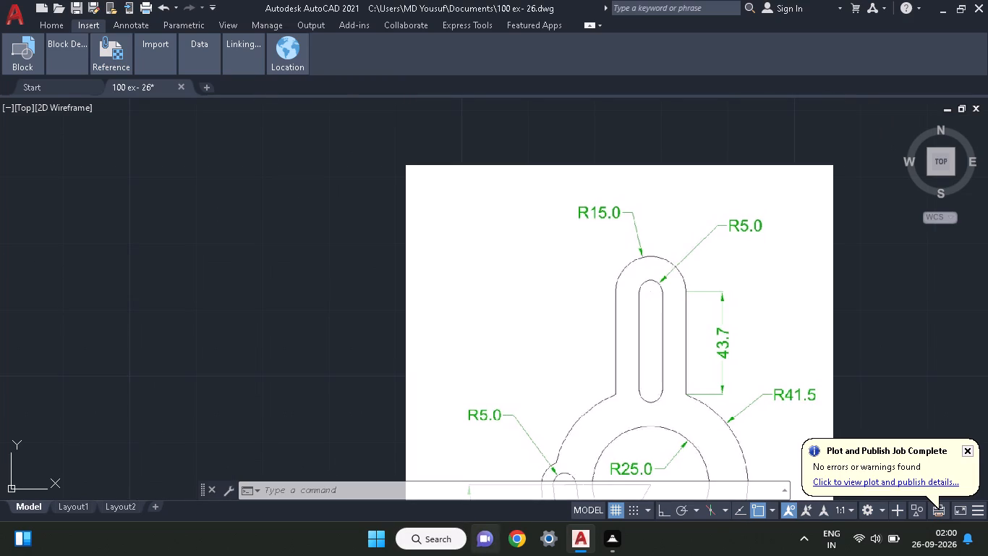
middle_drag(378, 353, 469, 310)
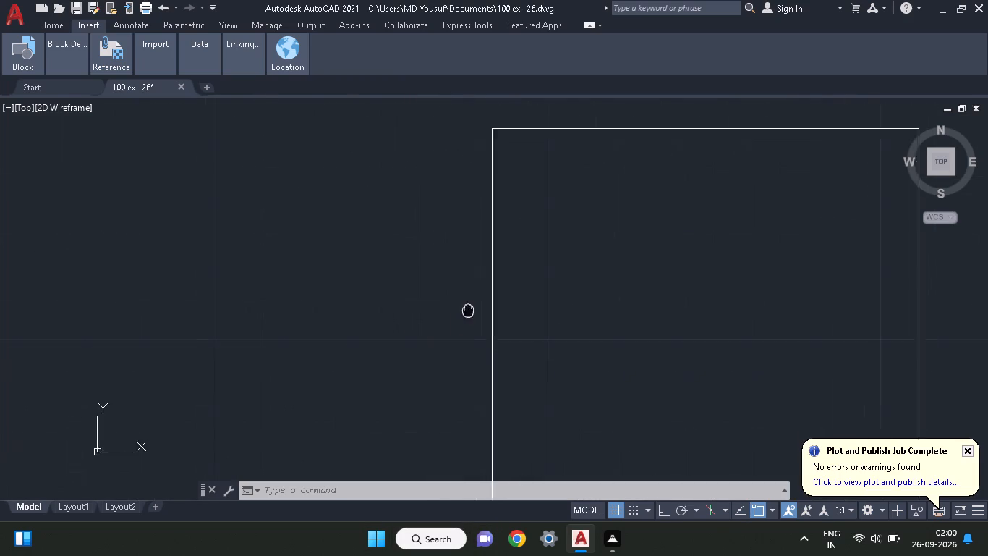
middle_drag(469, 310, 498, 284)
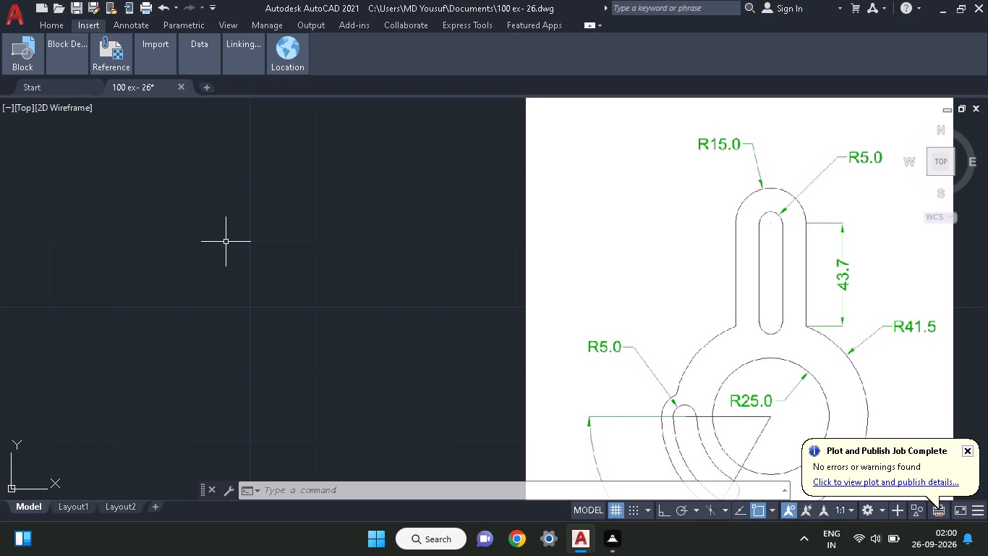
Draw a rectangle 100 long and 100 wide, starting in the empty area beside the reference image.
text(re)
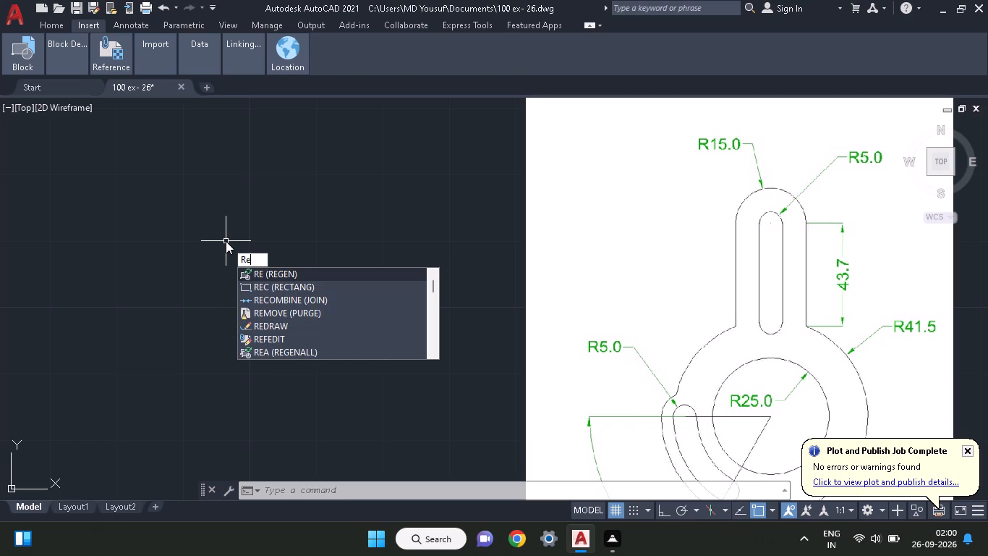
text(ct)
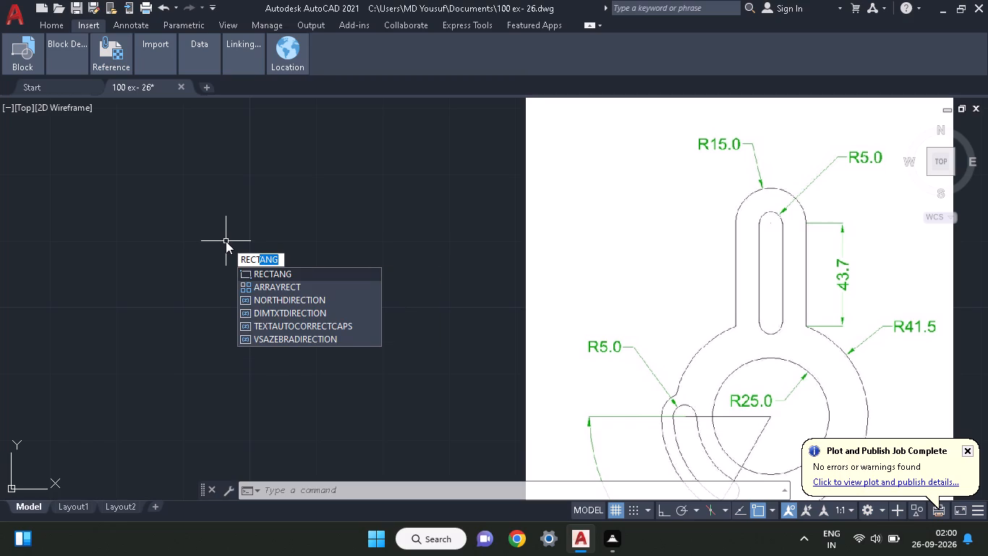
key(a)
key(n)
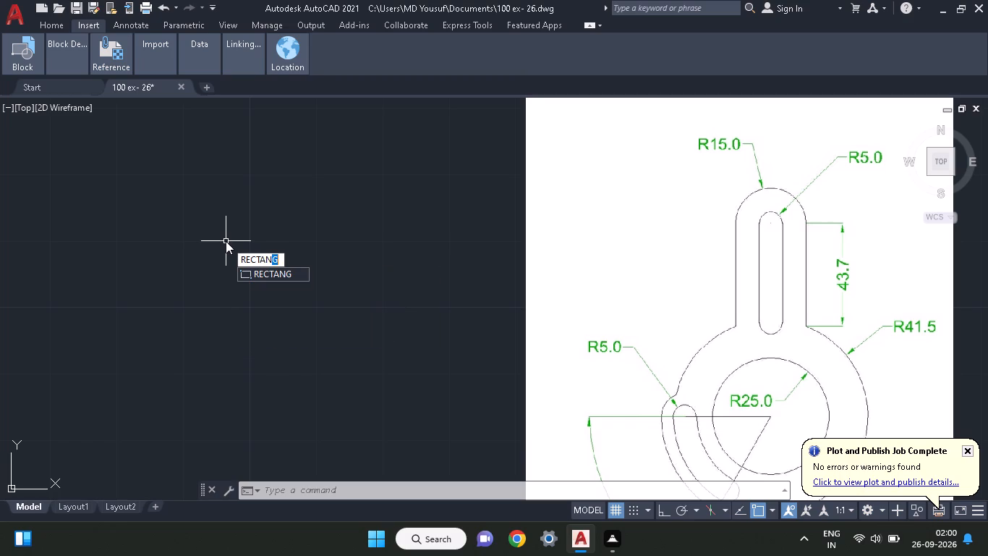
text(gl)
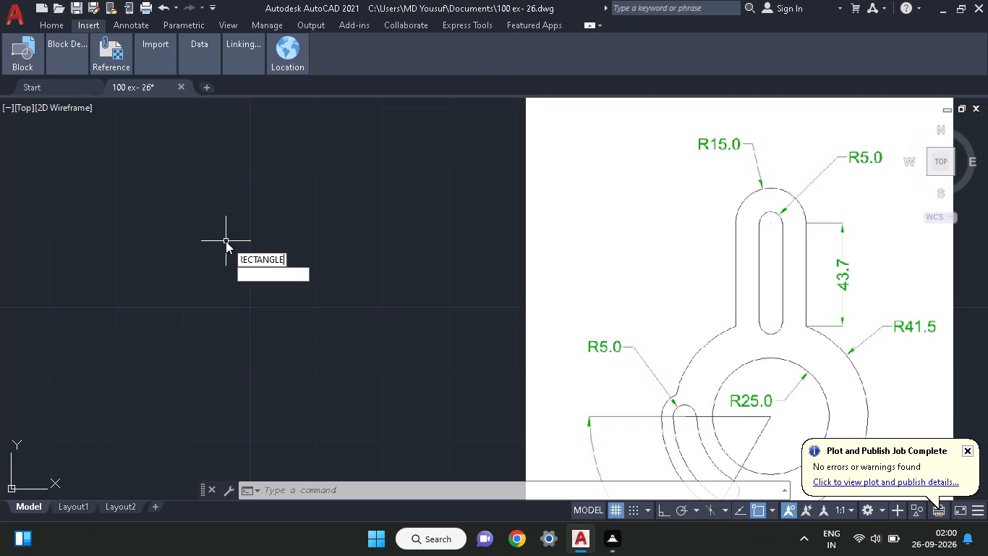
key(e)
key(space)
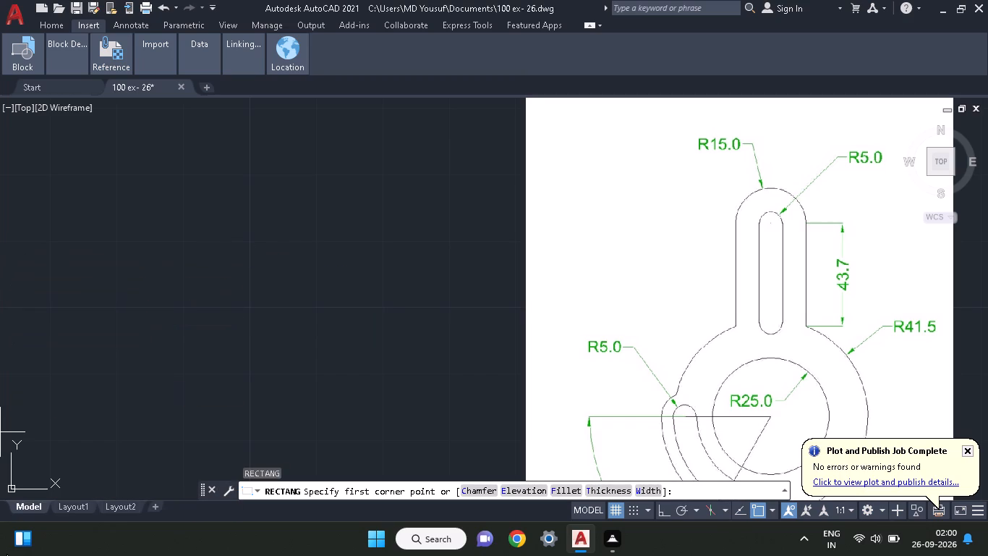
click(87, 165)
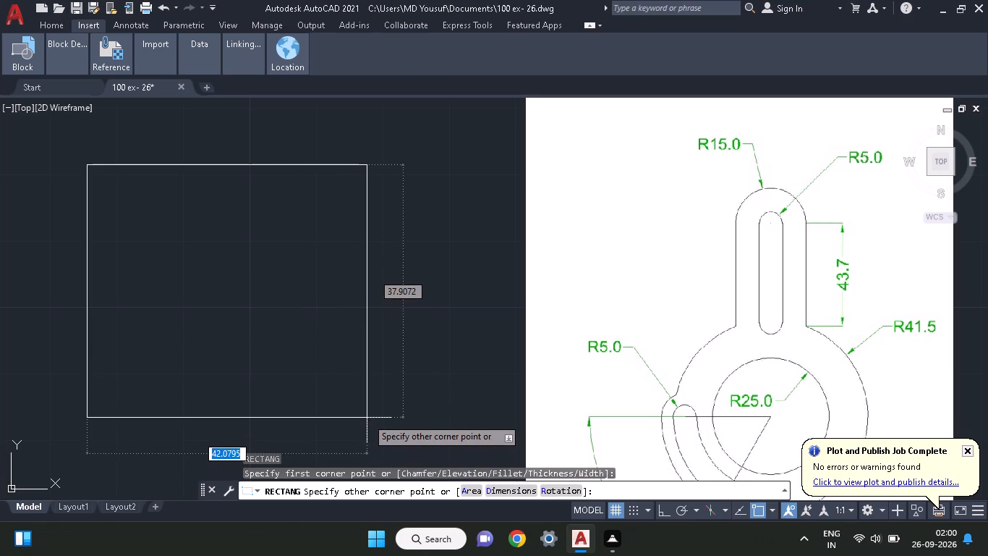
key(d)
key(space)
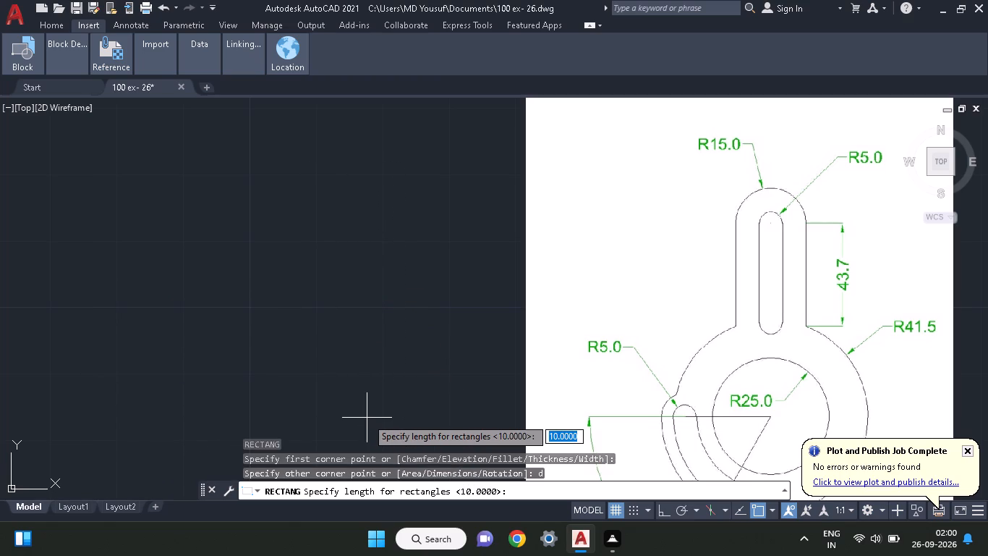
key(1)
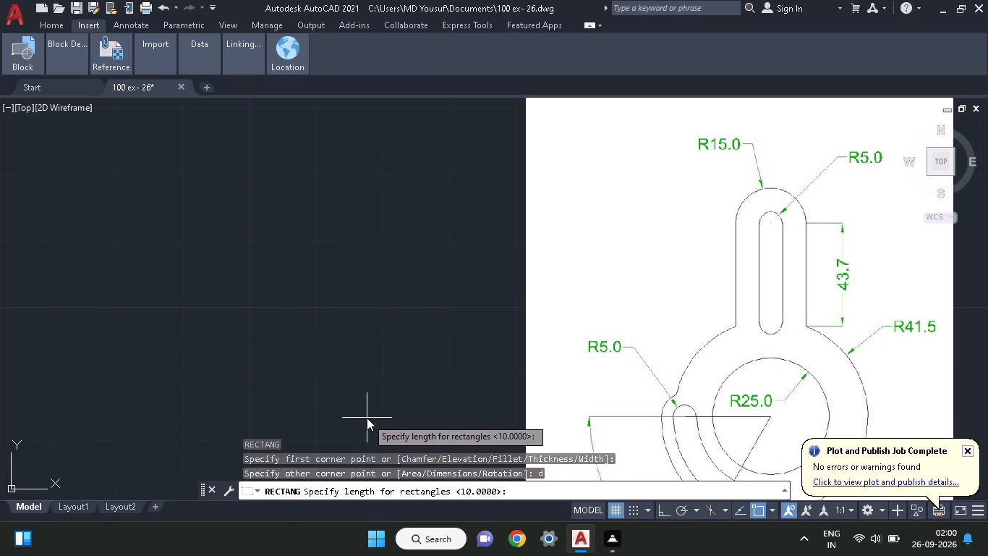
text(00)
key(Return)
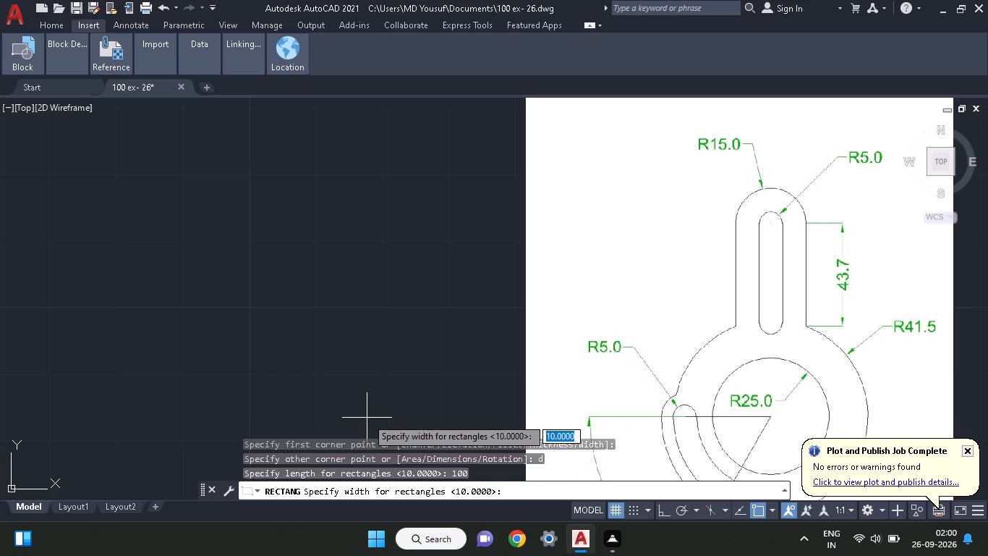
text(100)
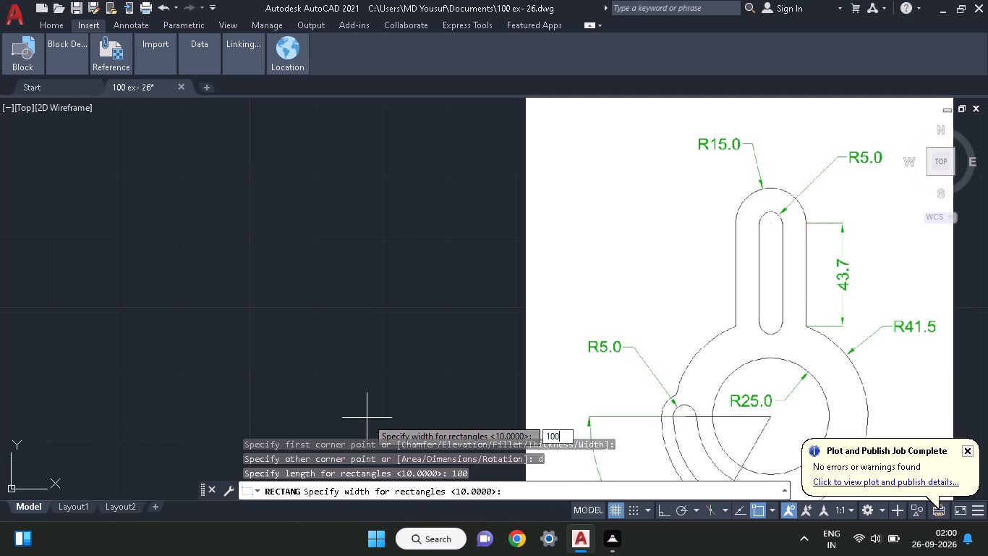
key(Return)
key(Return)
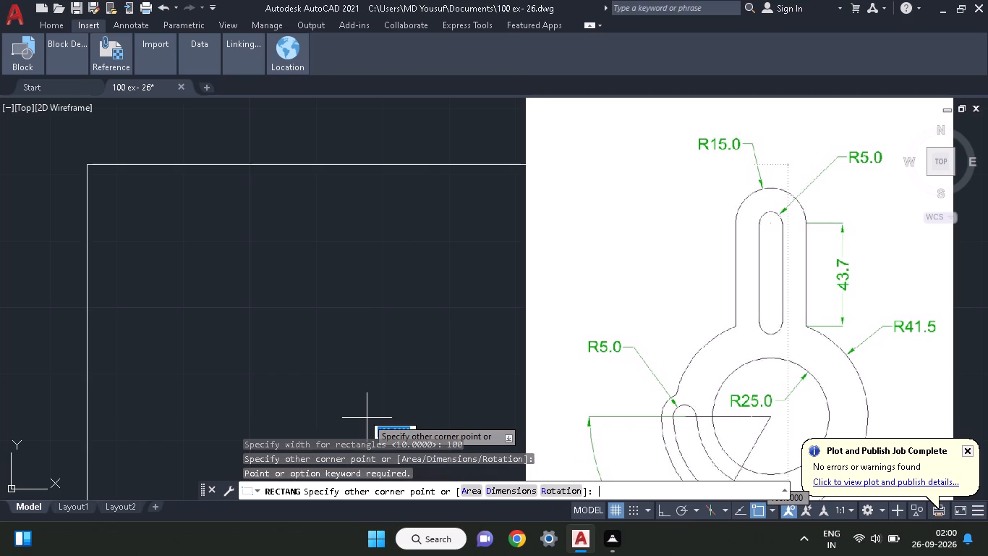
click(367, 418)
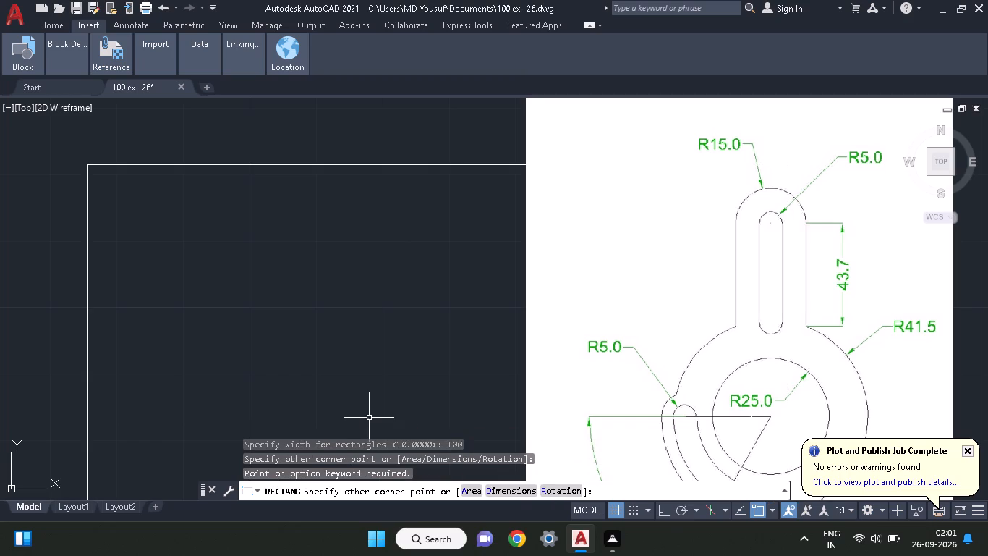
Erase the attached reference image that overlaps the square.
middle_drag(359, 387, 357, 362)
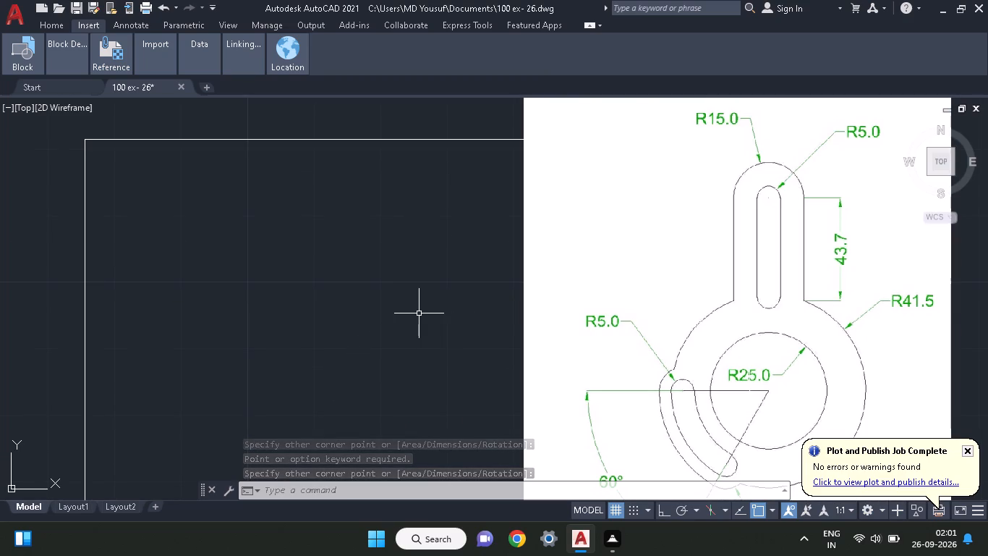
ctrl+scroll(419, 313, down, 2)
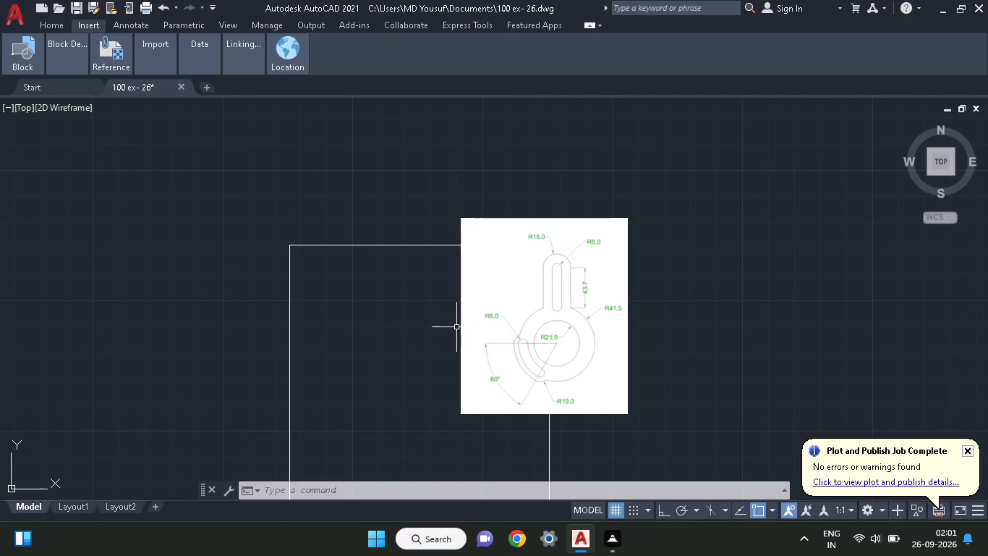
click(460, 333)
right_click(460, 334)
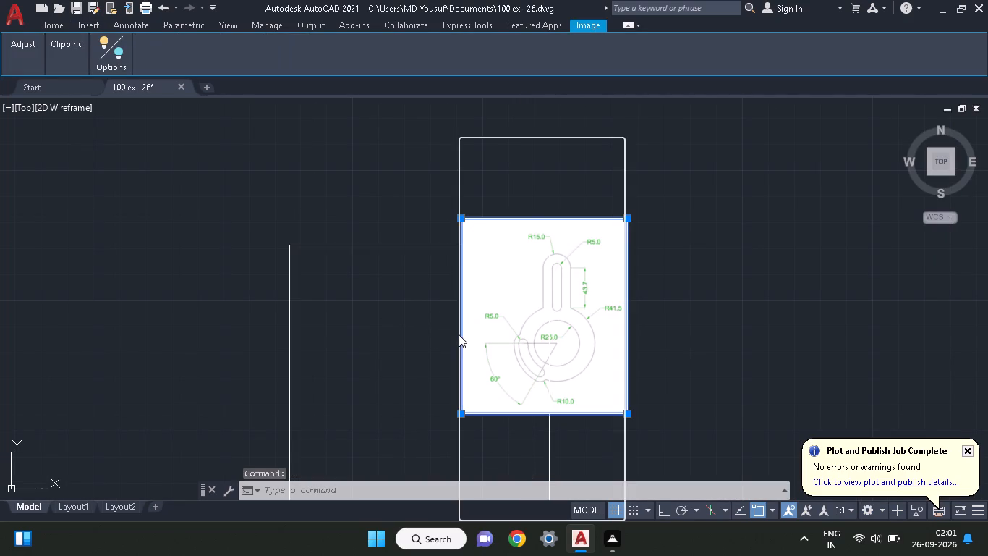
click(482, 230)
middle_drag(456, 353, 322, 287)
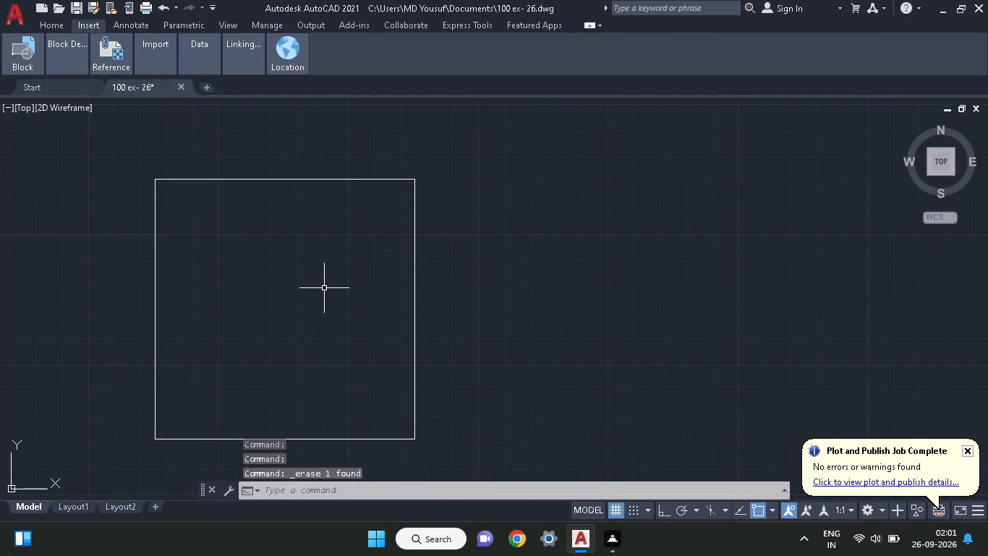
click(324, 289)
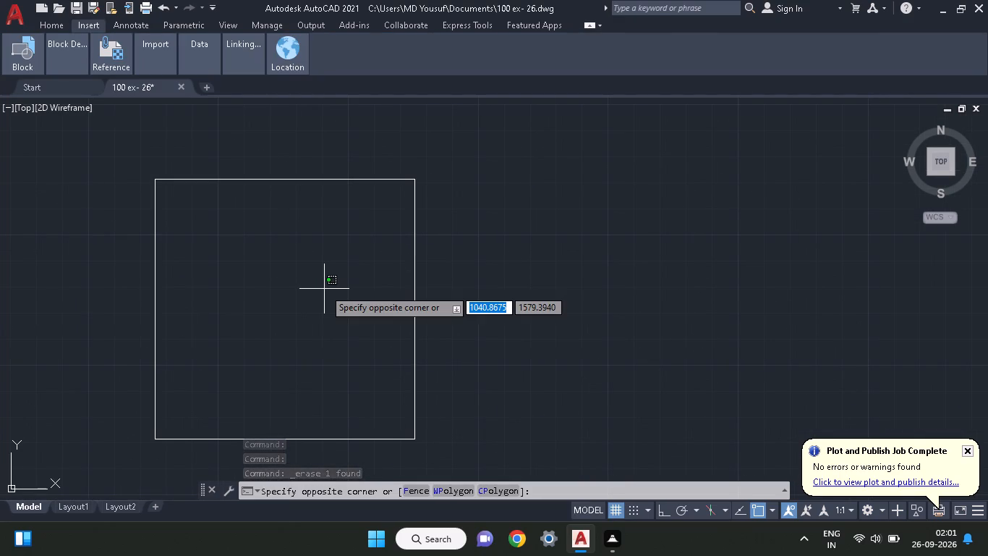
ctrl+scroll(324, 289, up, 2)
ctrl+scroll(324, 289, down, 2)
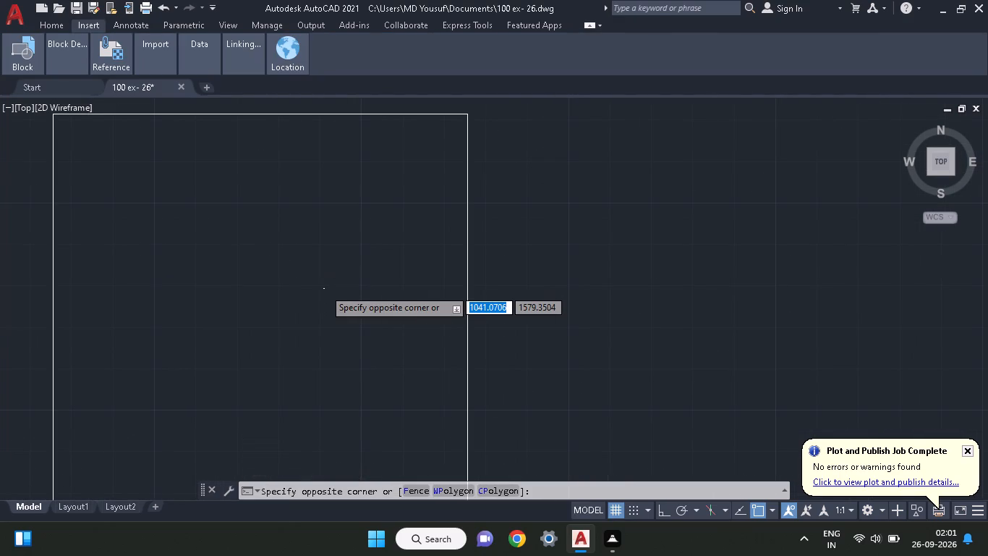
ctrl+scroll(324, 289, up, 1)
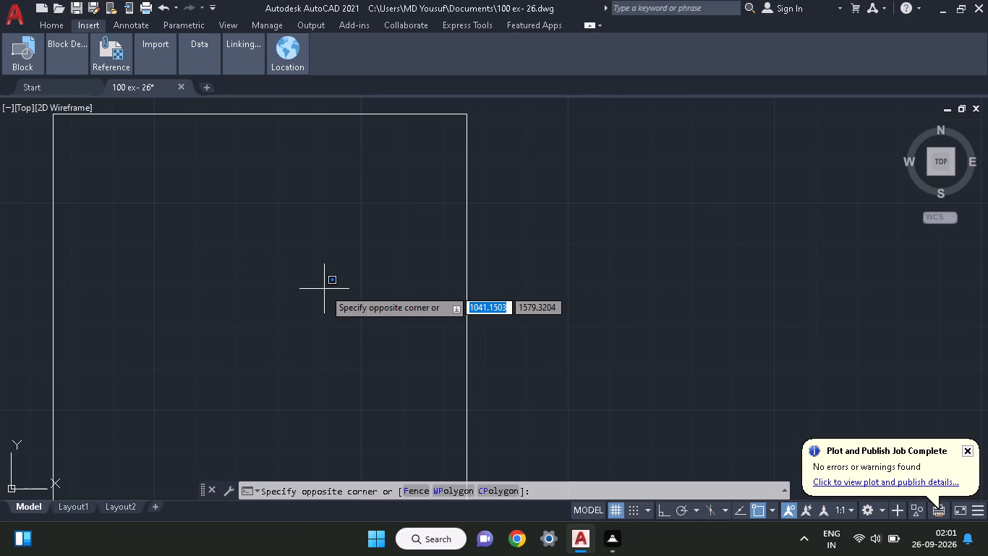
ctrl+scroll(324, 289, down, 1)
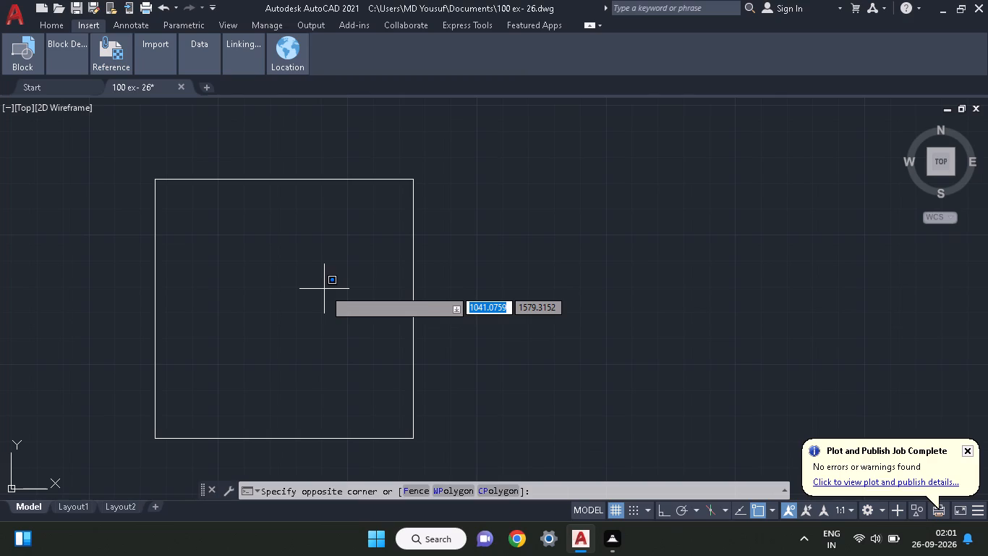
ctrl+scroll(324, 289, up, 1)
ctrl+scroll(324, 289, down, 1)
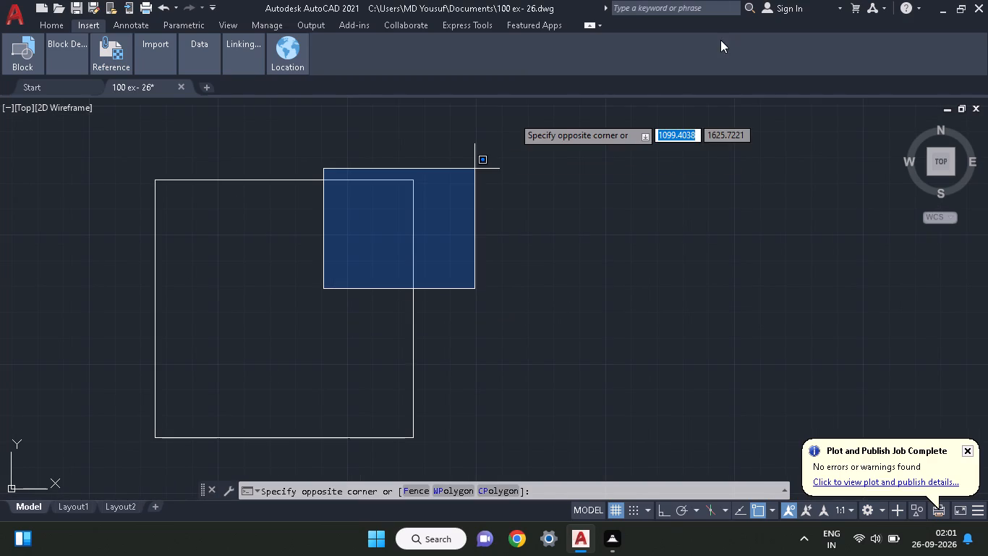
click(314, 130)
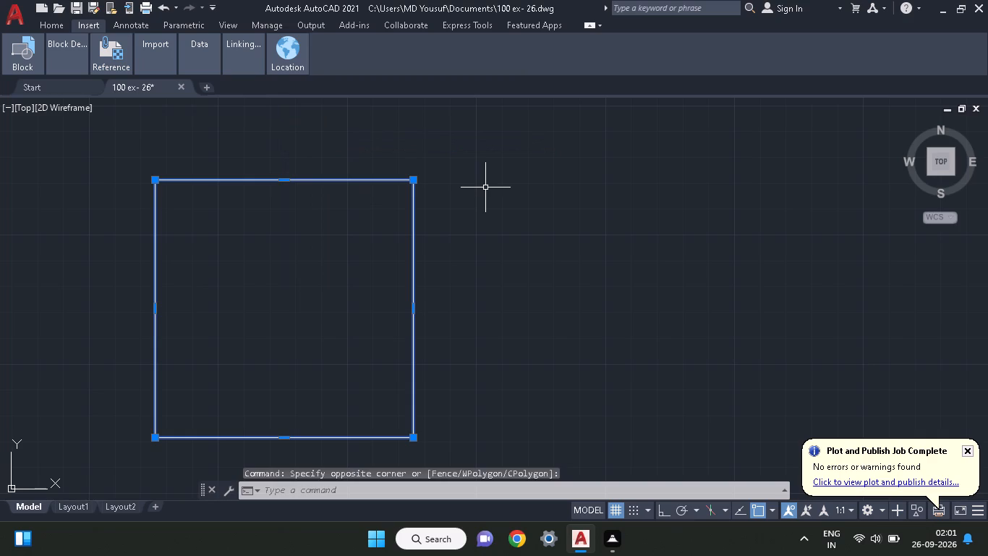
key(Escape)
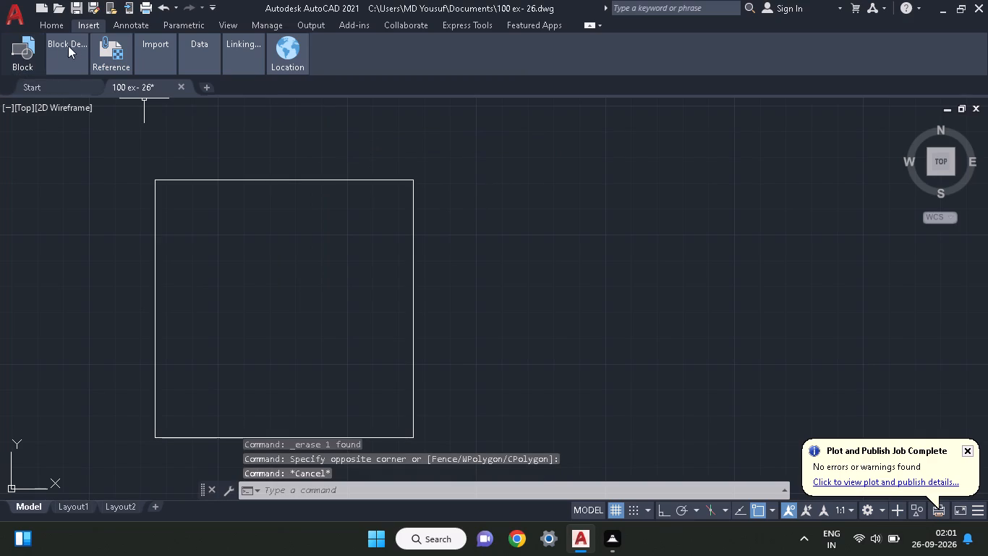
click(110, 97)
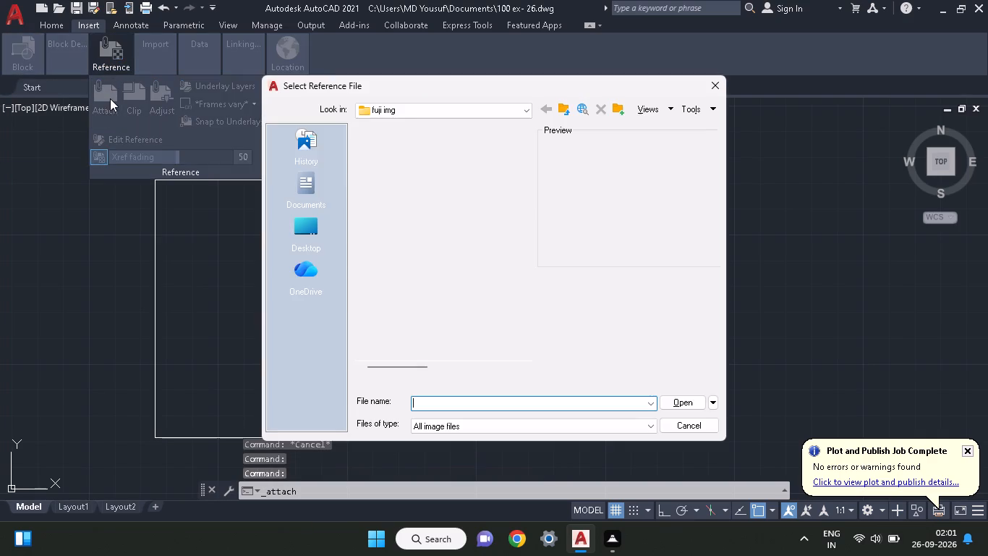
click(427, 143)
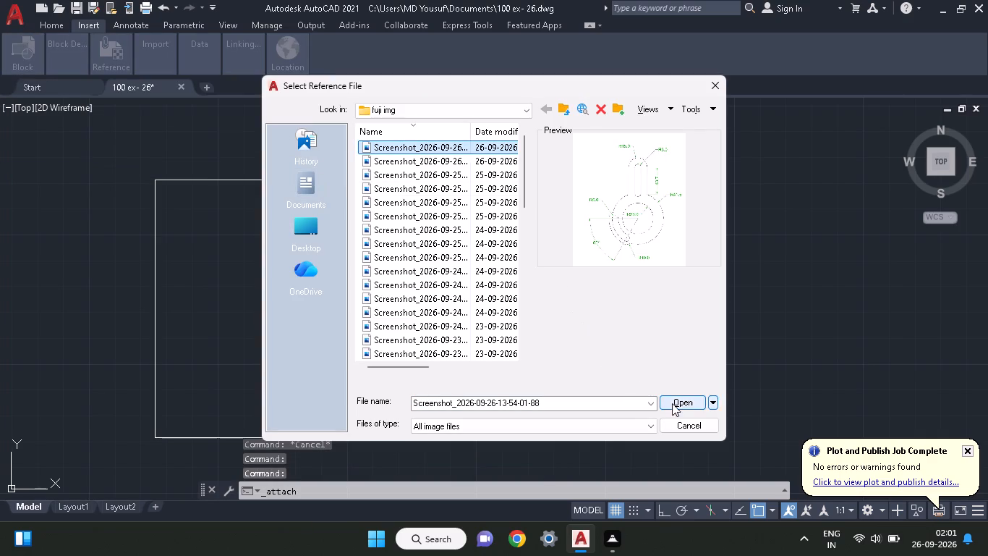
click(685, 395)
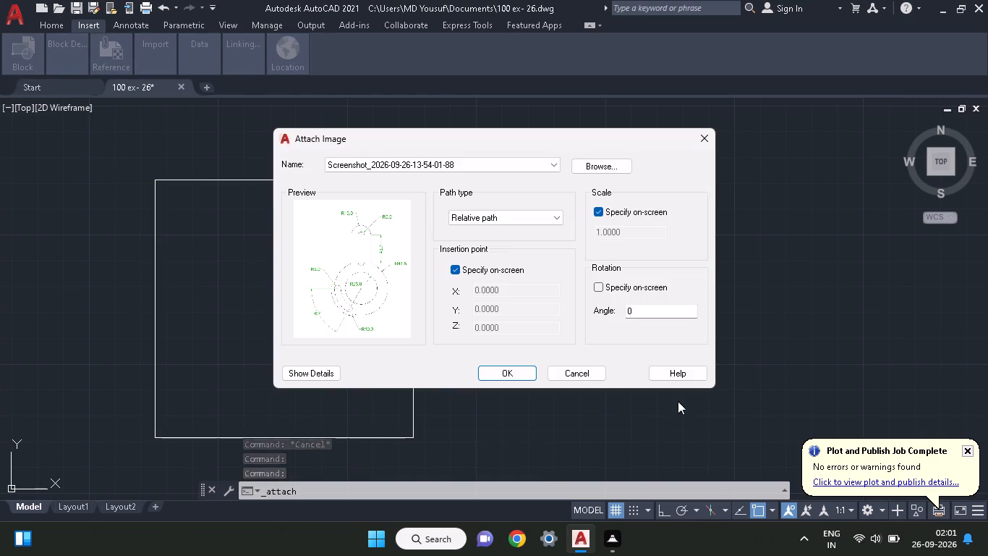
click(512, 371)
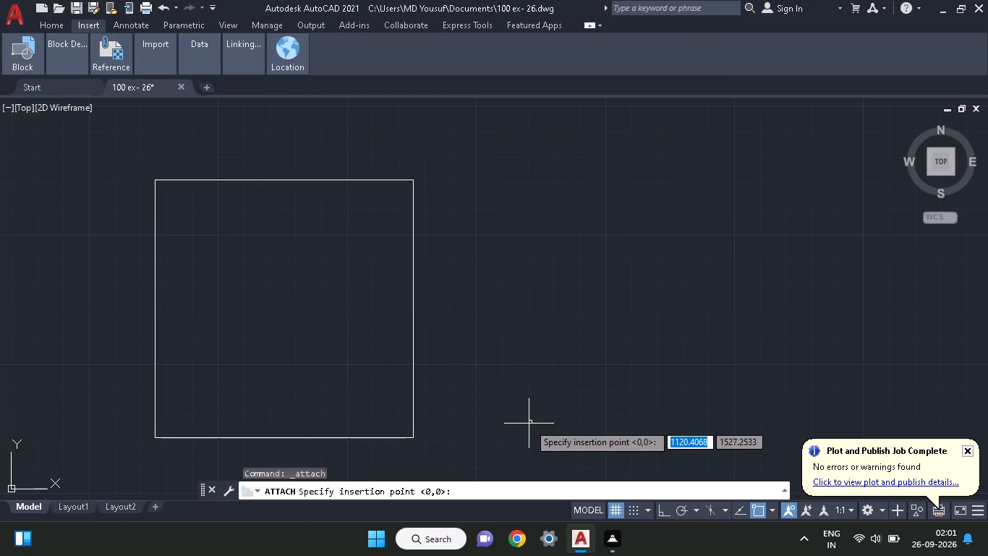
click(496, 475)
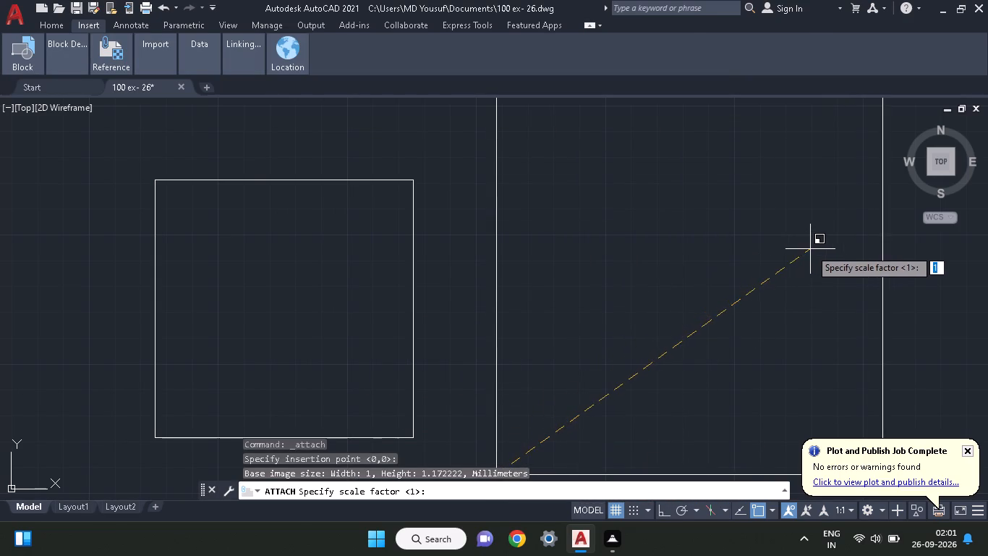
click(781, 334)
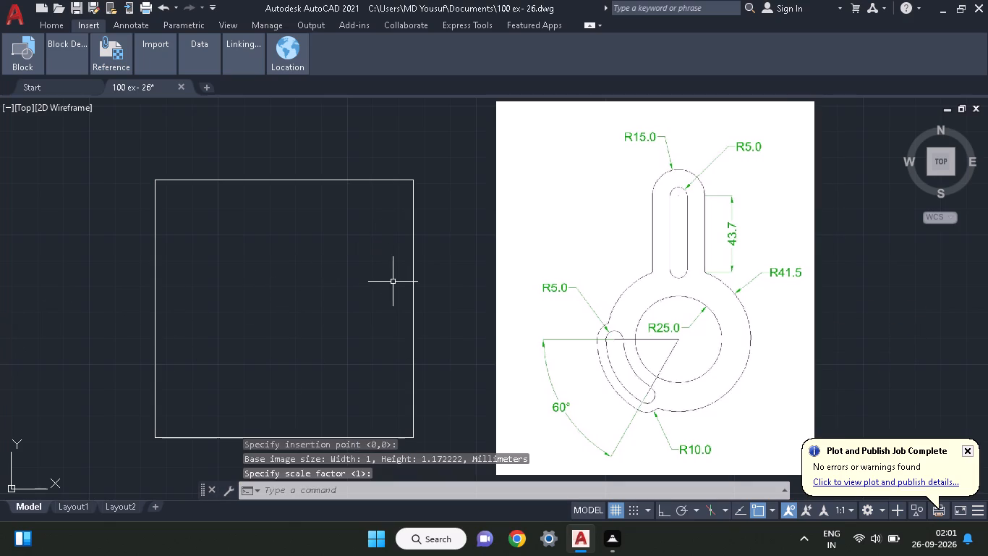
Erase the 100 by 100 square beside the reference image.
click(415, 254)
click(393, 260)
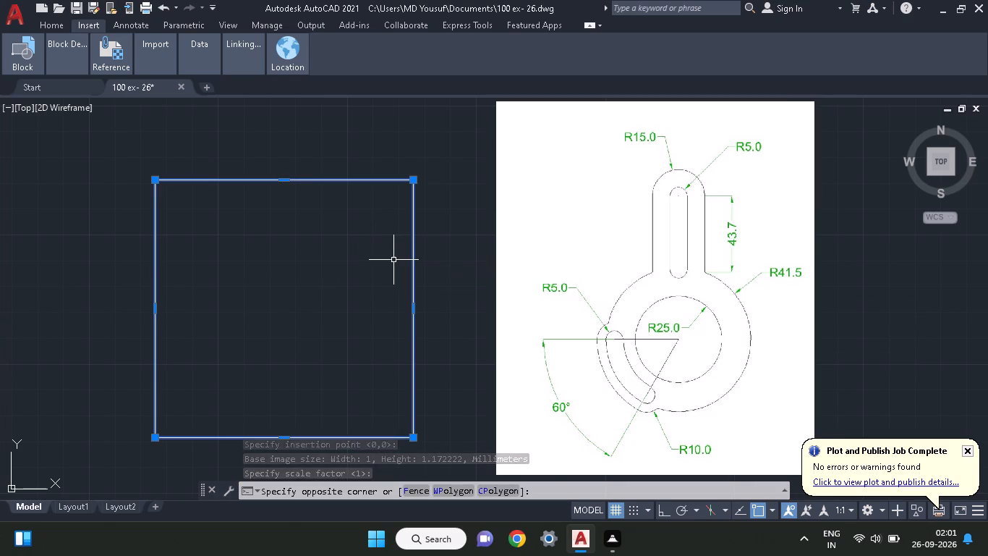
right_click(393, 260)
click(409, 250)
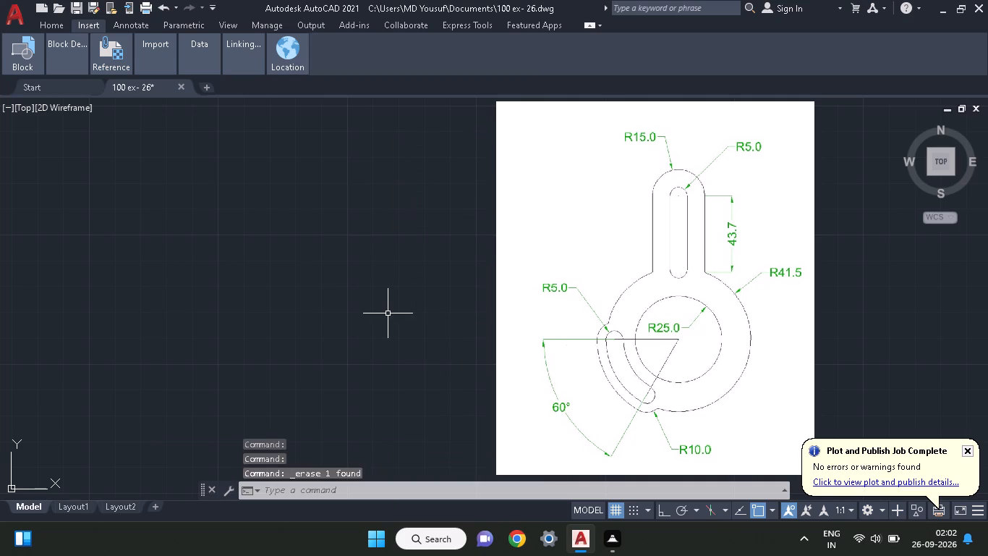
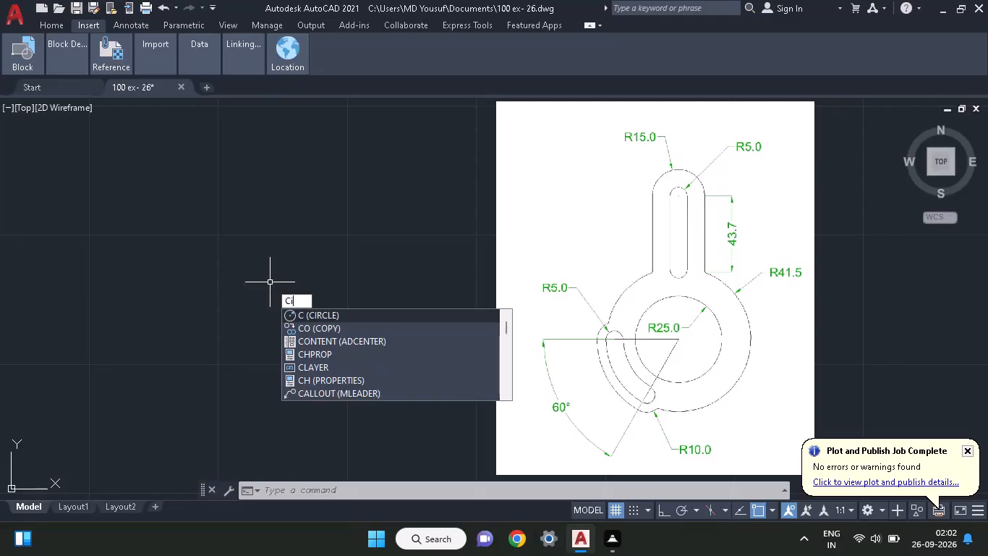
Draw a circle of radius 25 in the empty area beside the reference image.
text(rcl)
text(e)
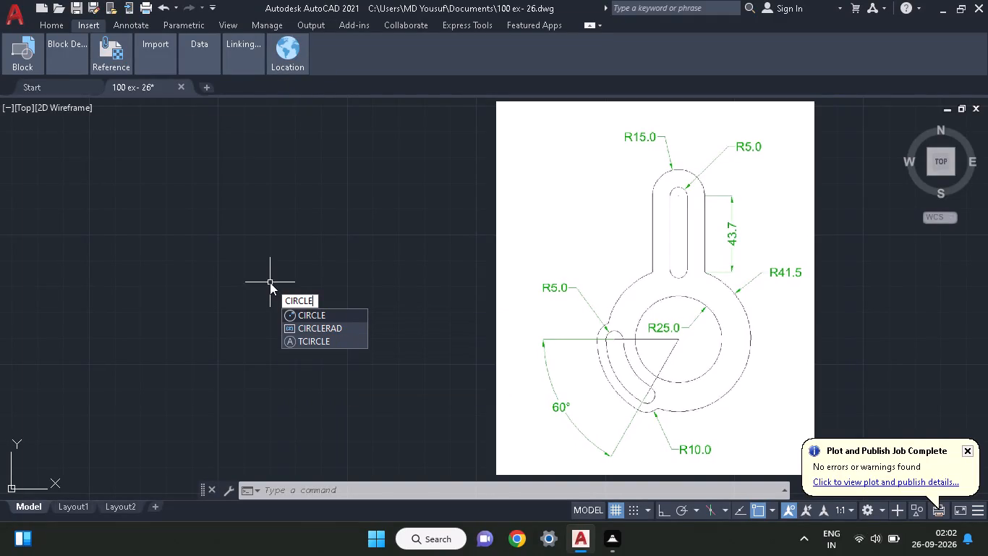
key(space)
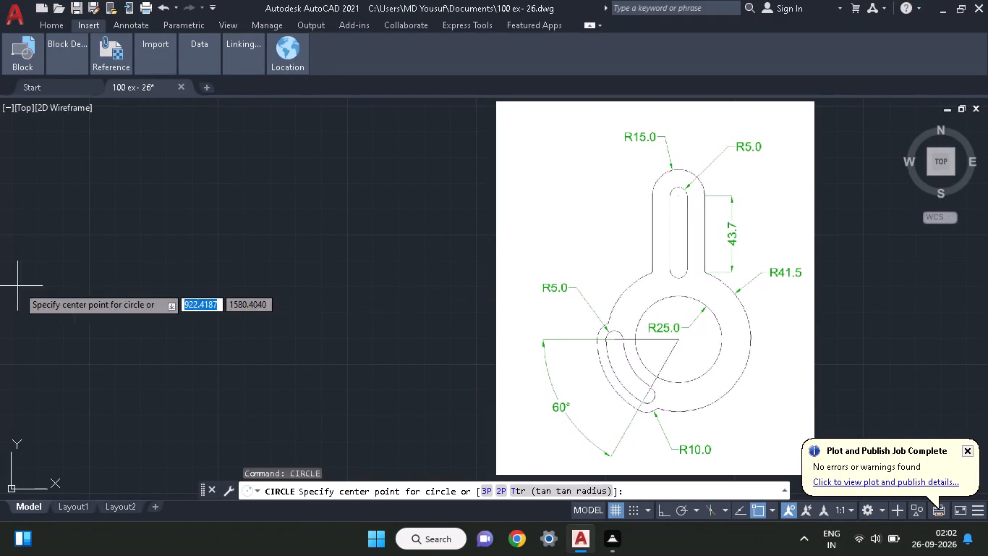
click(234, 322)
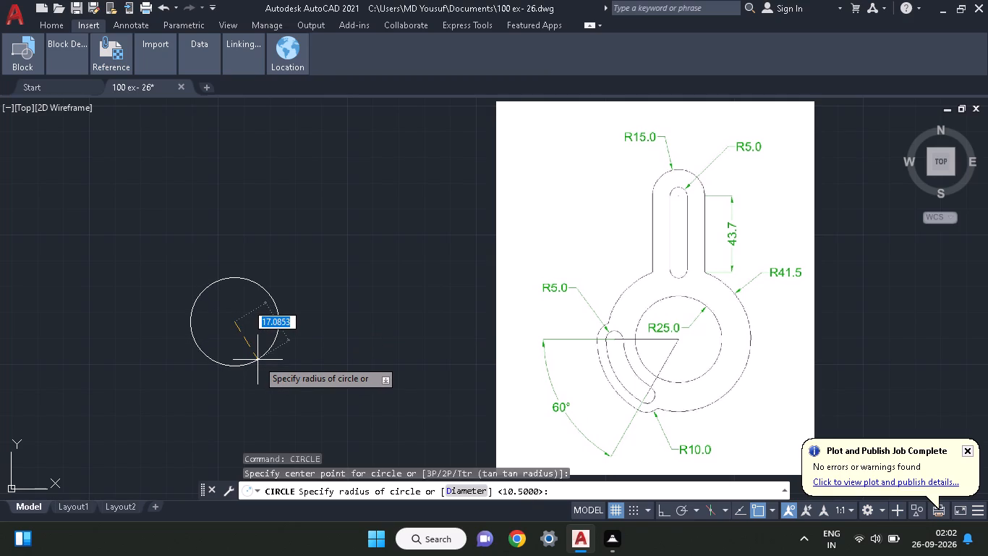
text(25)
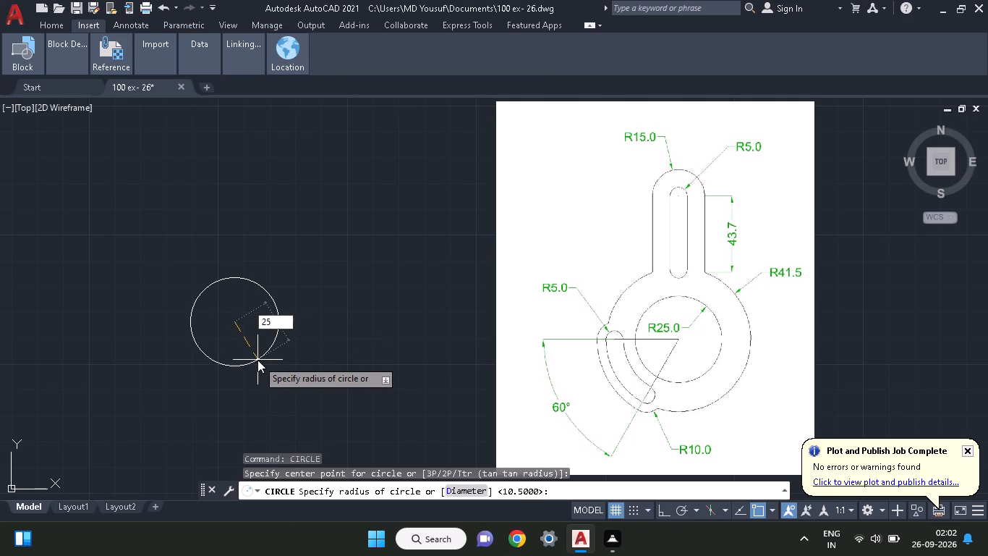
key(Return)
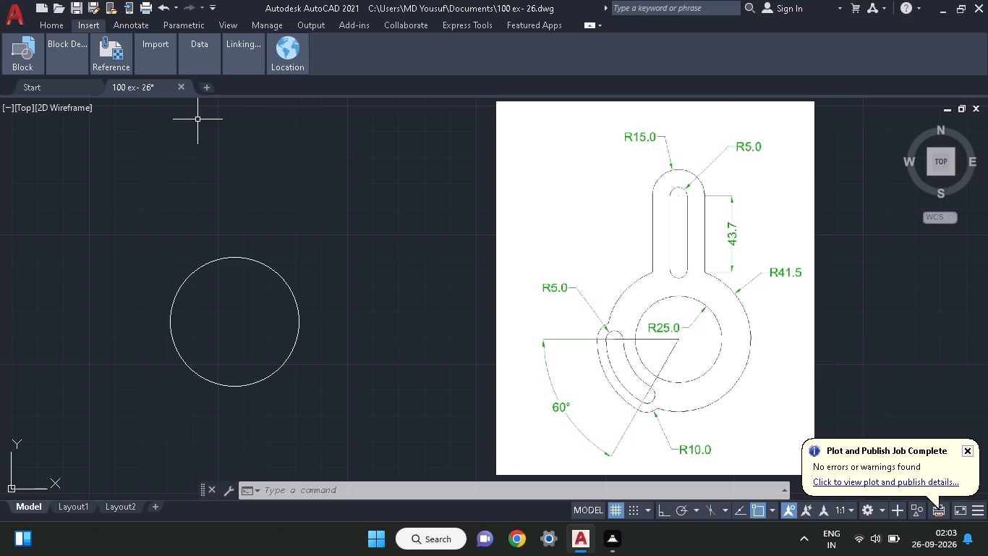
Draw a horizontal line 41.5 long from the circle's centre towards the reference image, with Ortho on.
text(li)
key(n)
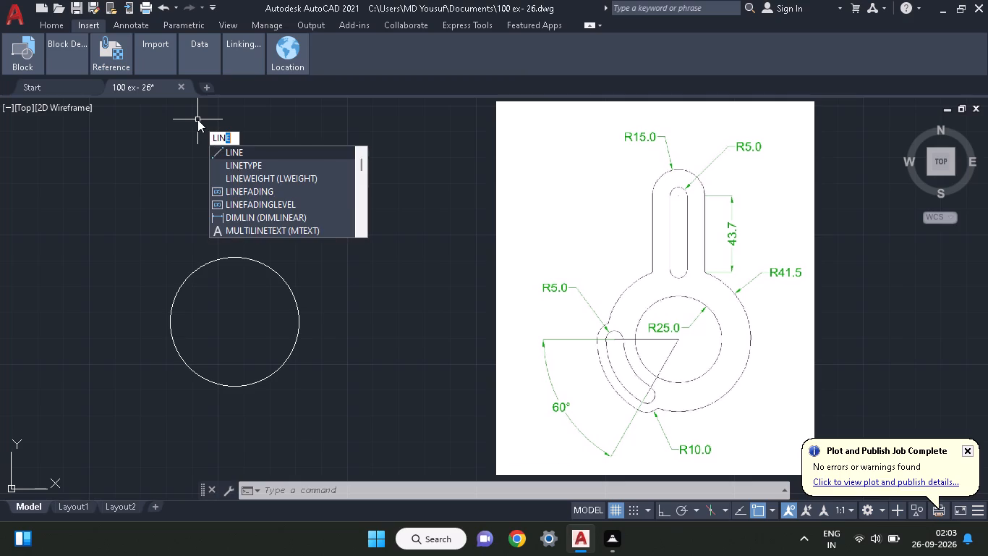
key(r)
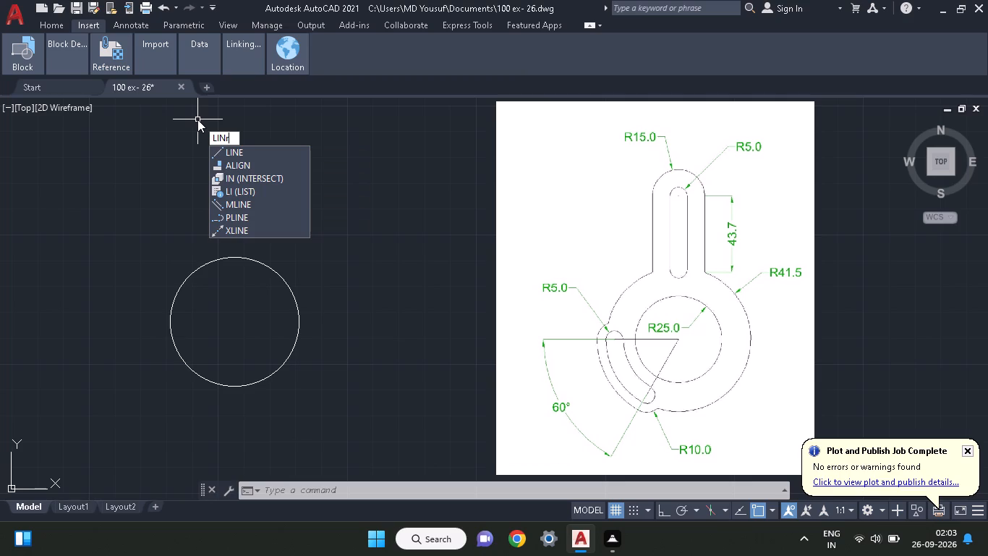
key(BackSpace)
text(e)
key(space)
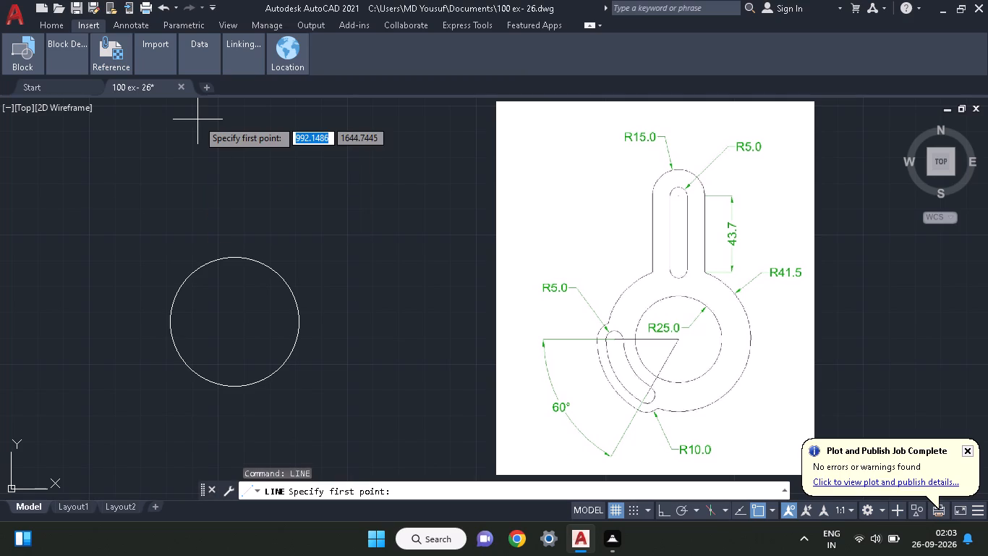
click(234, 319)
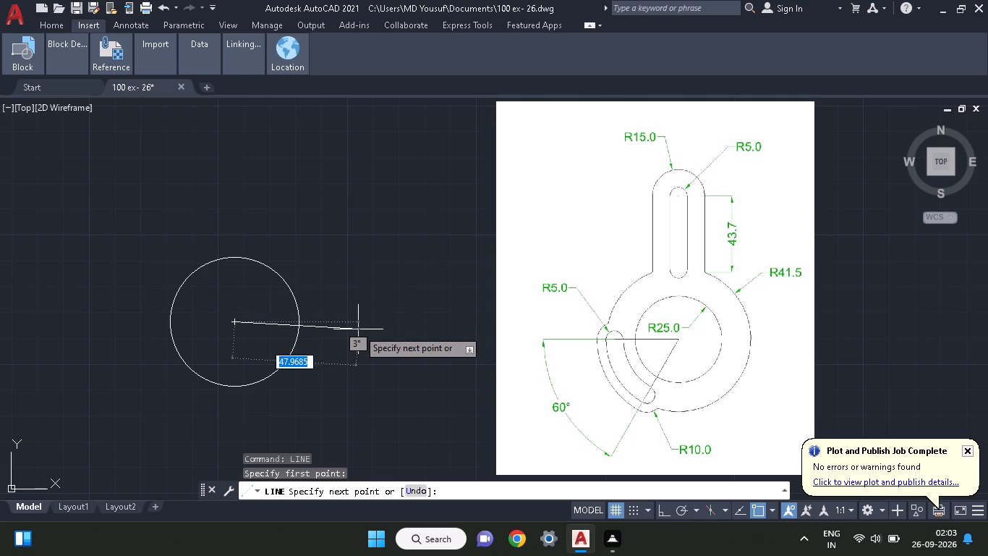
key(F8)
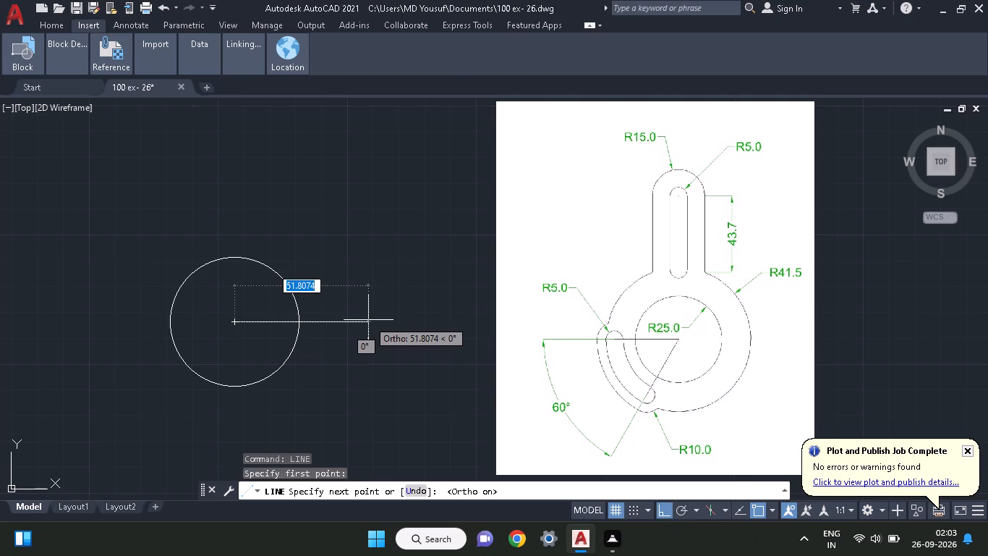
text(41.)
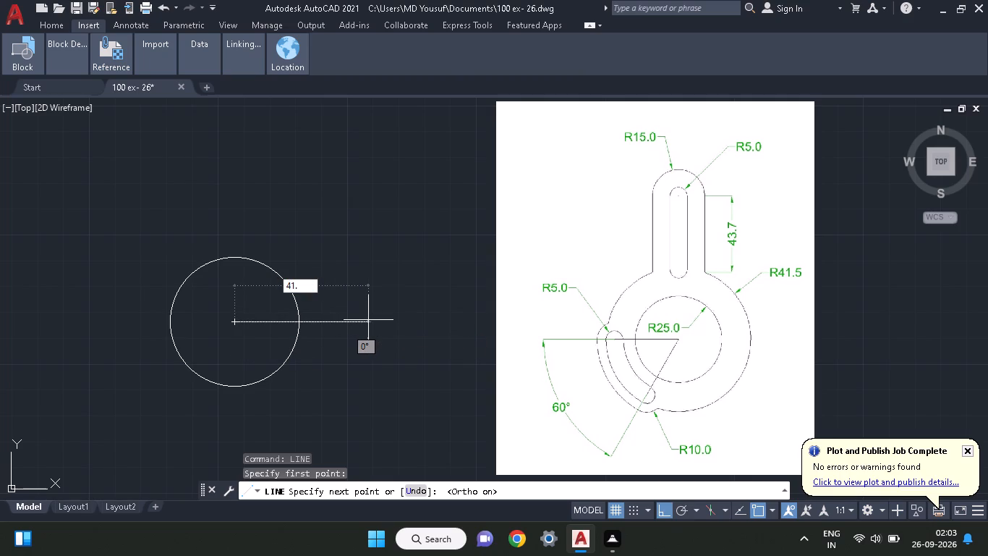
key(5)
key(Return)
key(Return)
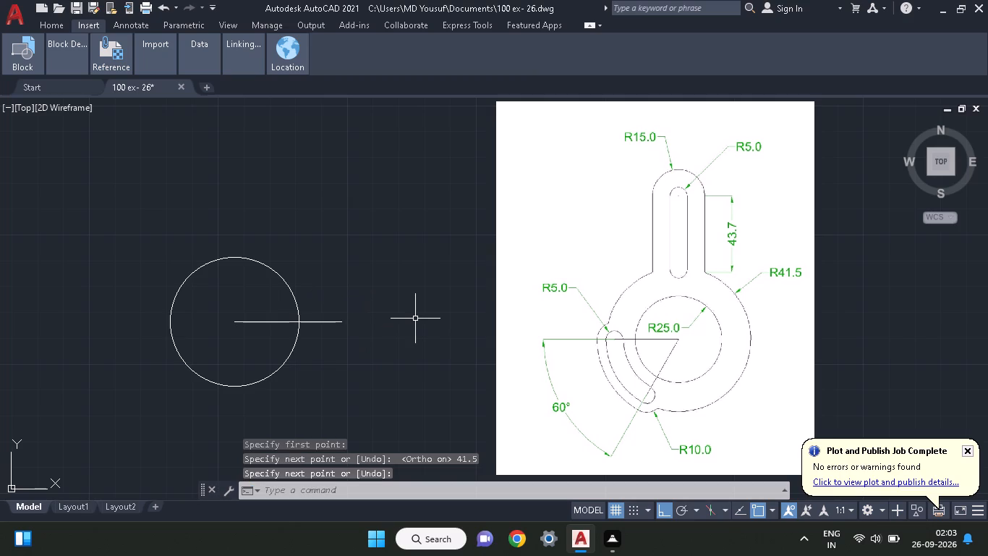
Draw a vertical line 41.5 long straight down from the circle's centre.
text(li)
key(n)
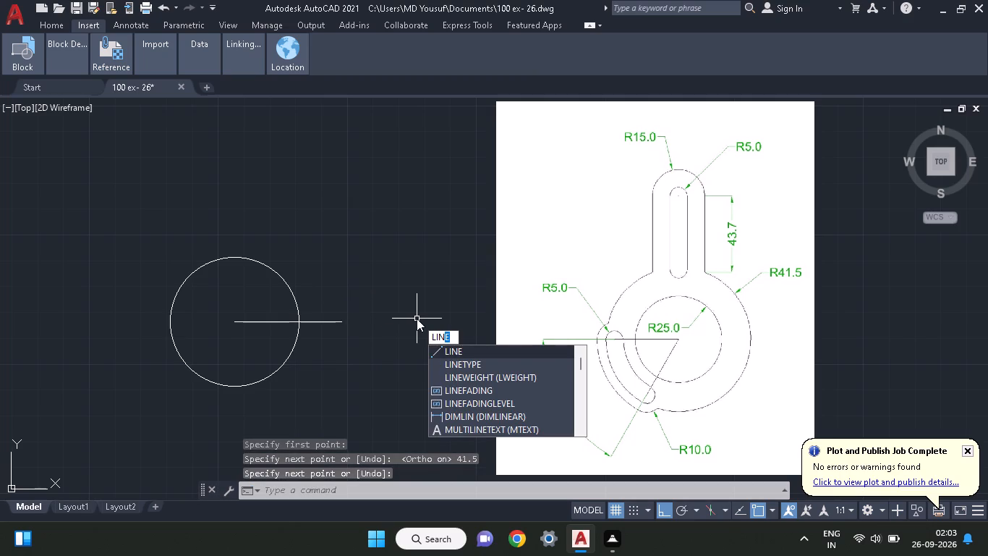
key(e)
key(space)
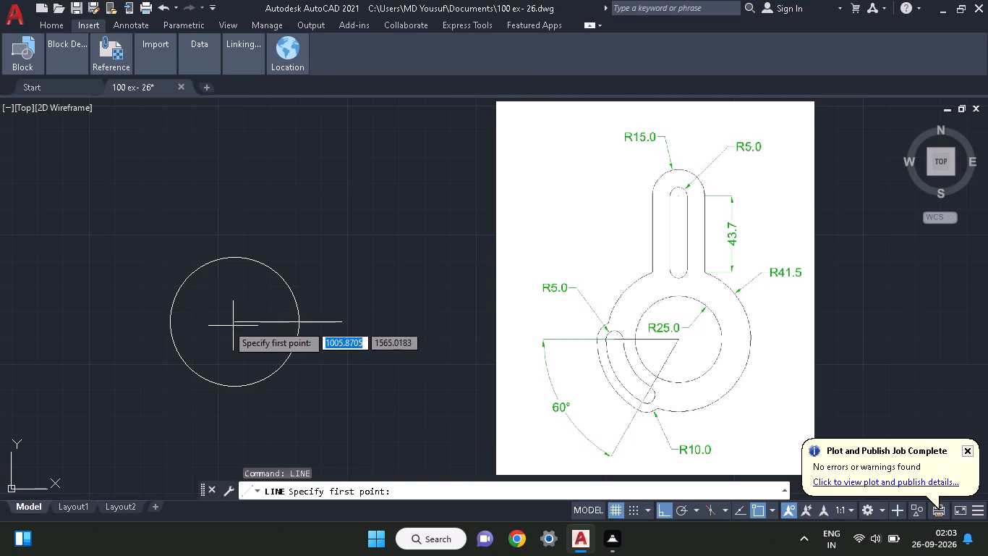
click(232, 324)
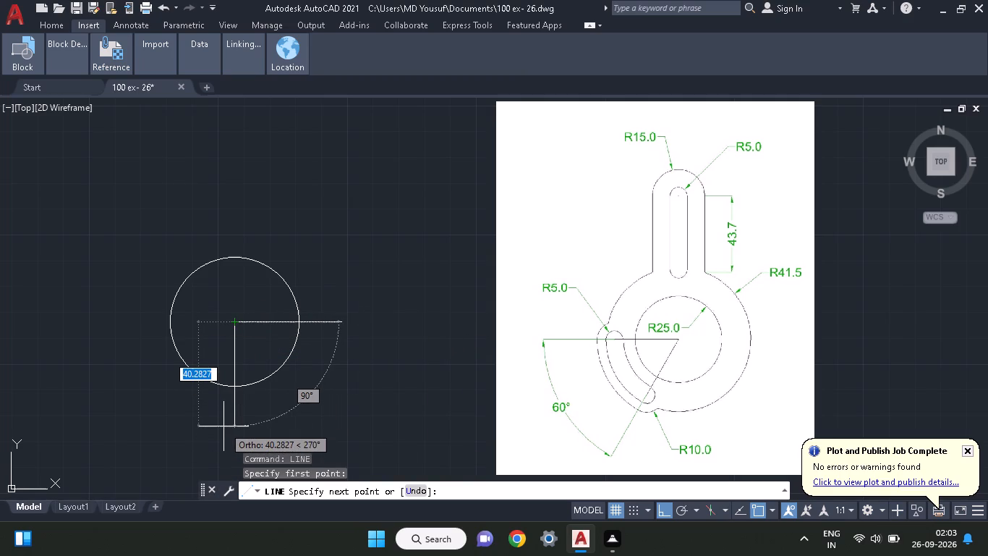
key(4)
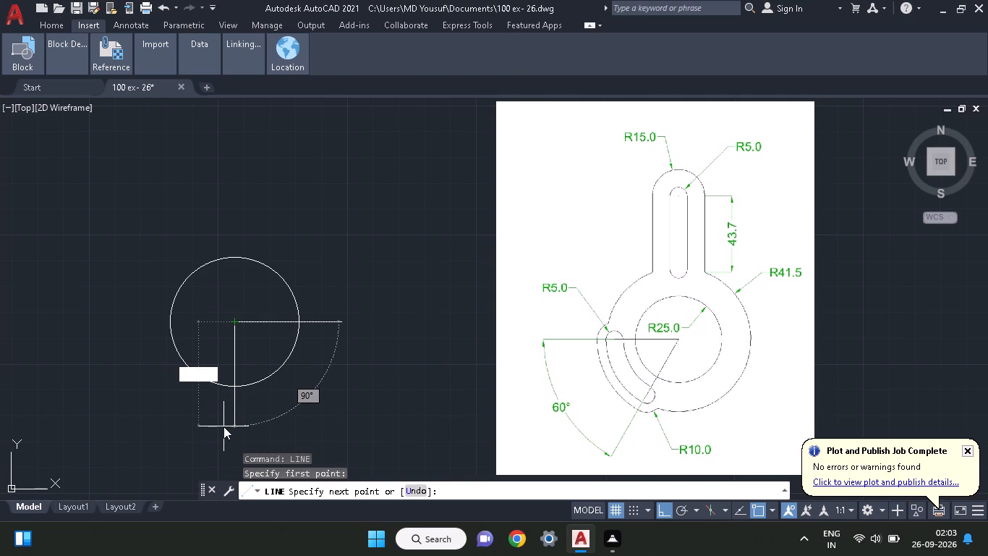
key(1)
key(period)
key(5)
key(Return)
key(Return)
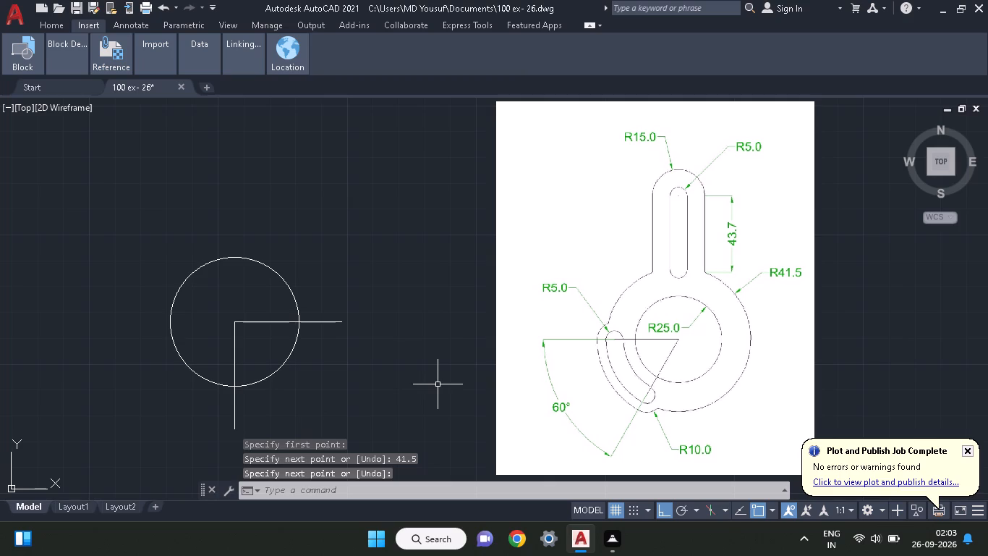
Draw a horizontal line 41.5 long from the circle's centre, heading away from the reference image.
key(l)
key(i)
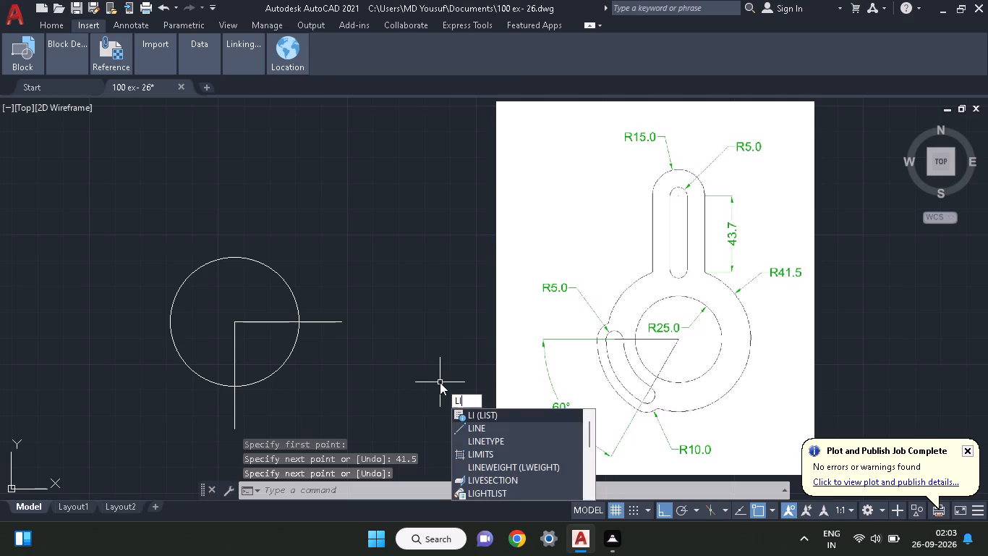
key(n)
text(e)
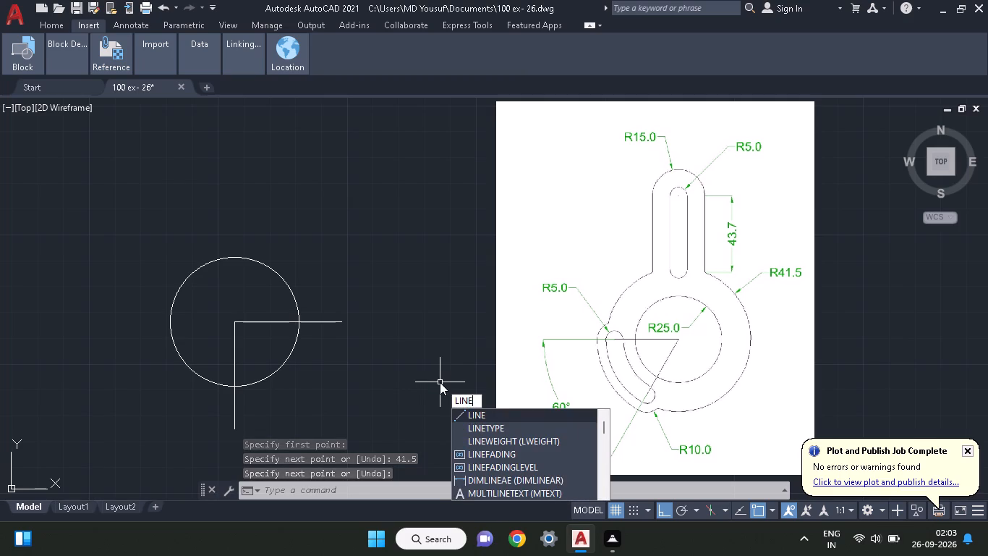
key(space)
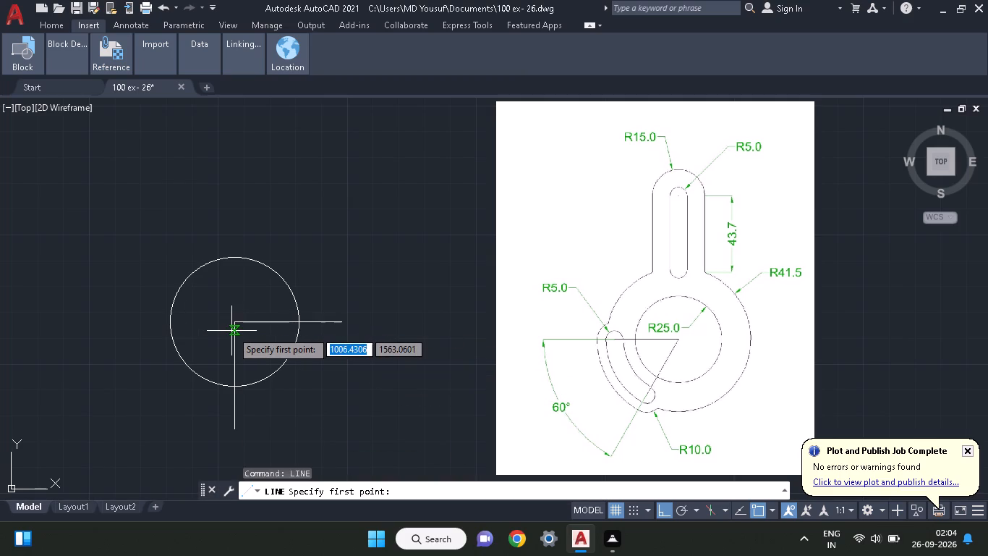
click(237, 325)
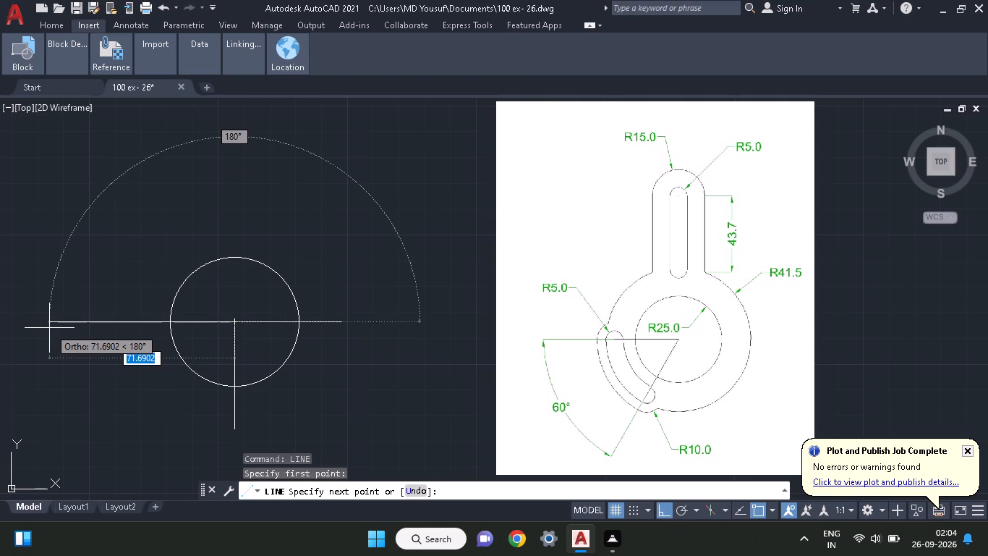
text(41)
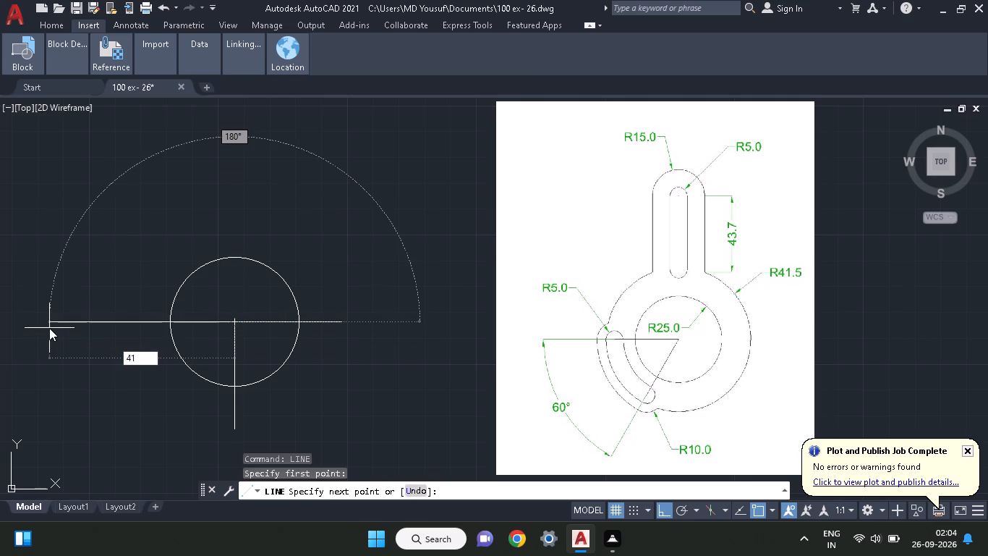
text(.5)
key(Return)
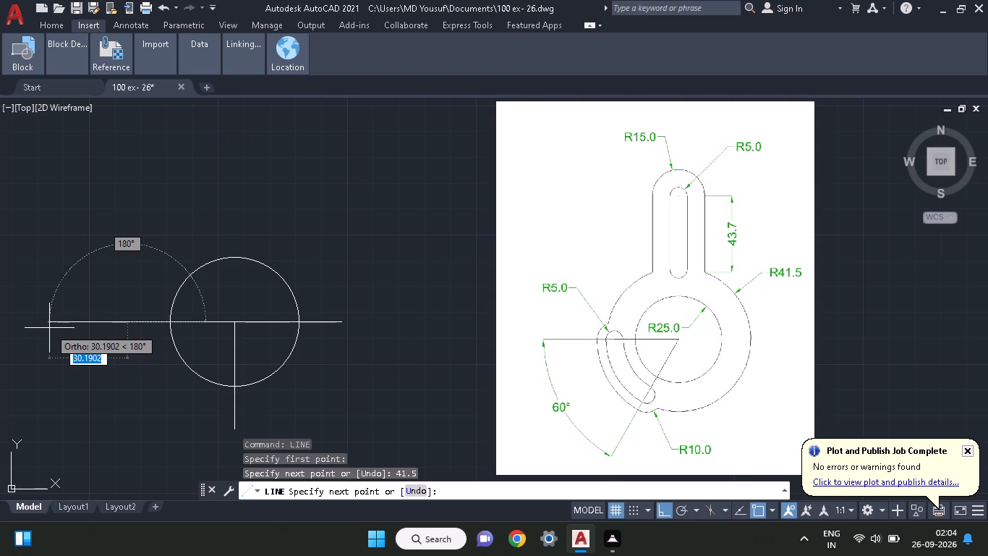
key(Return)
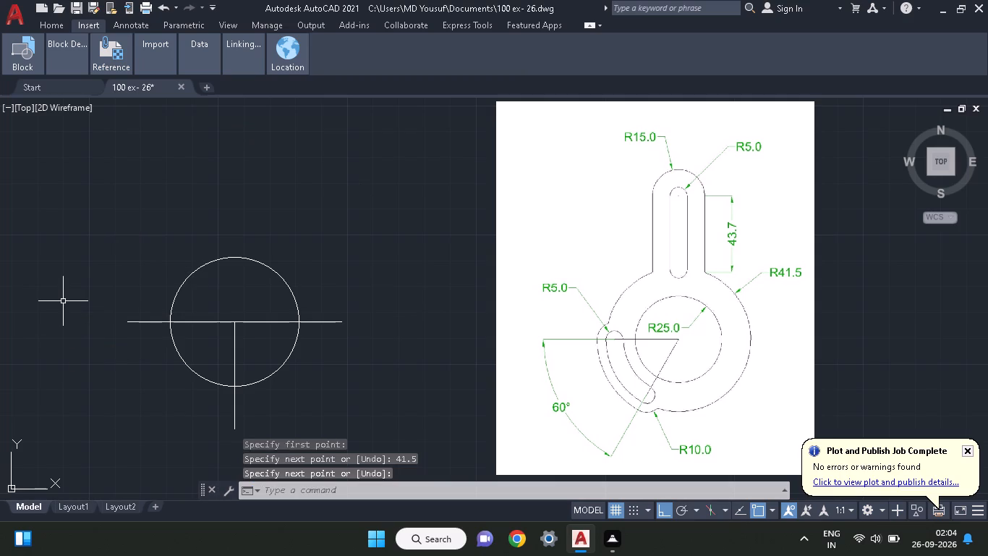
Draw a vertical line up from the circle's centre as two consecutive segments, 41 and 5 long.
text(li)
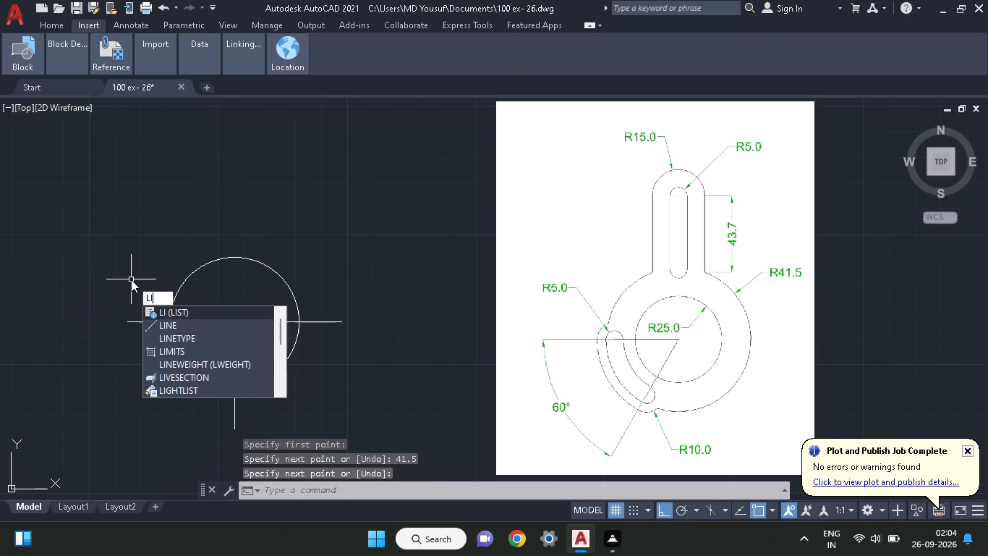
key(n)
key(e)
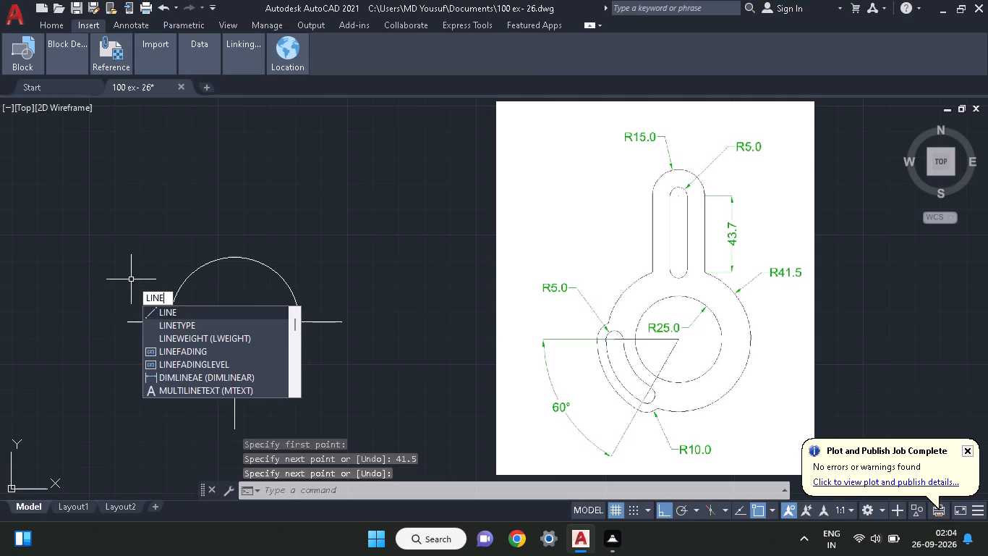
key(space)
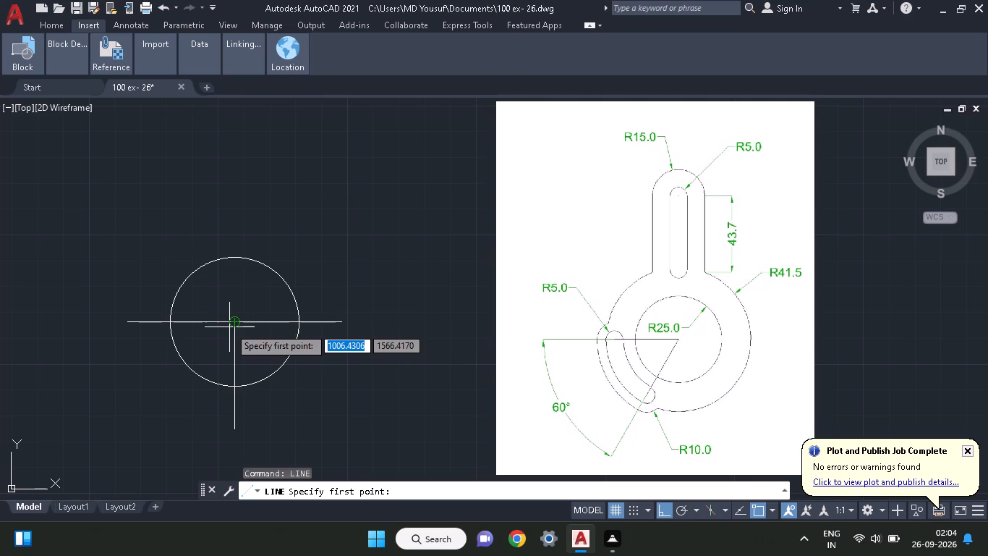
click(238, 319)
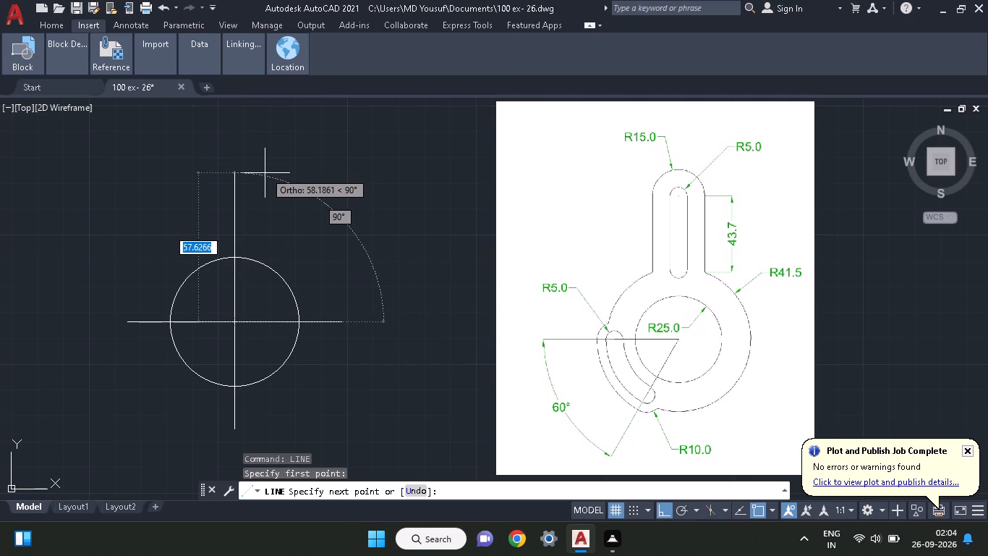
key(4)
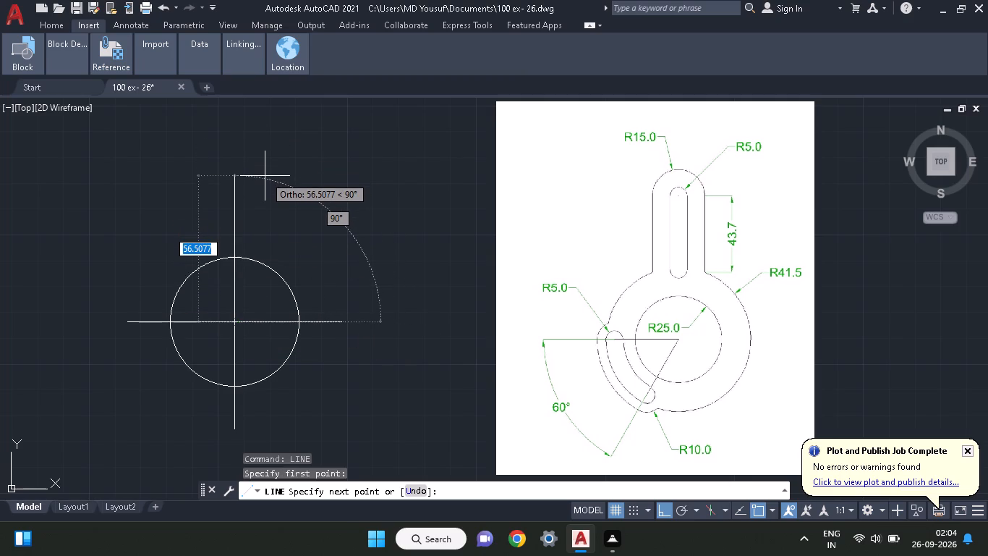
key(1)
key(Return)
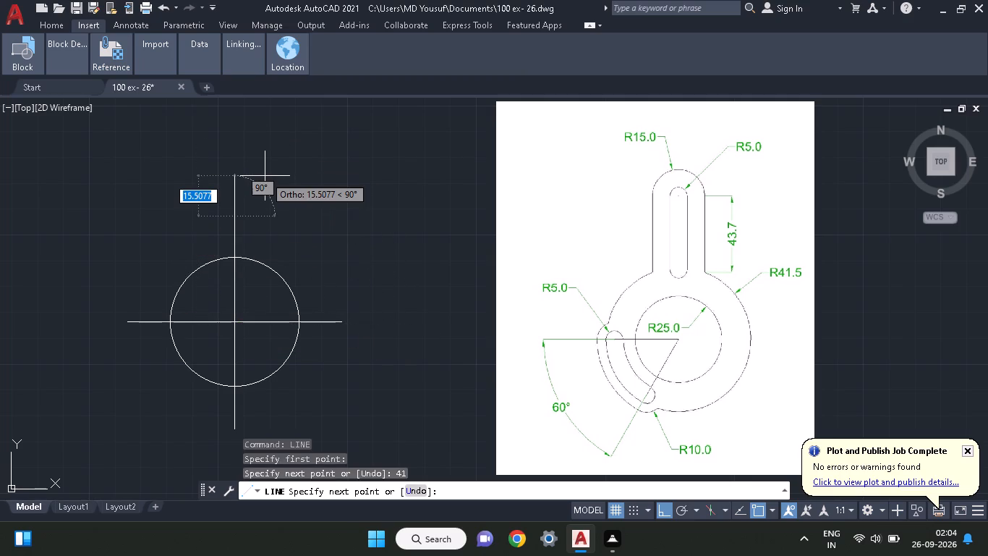
key(5)
key(Return)
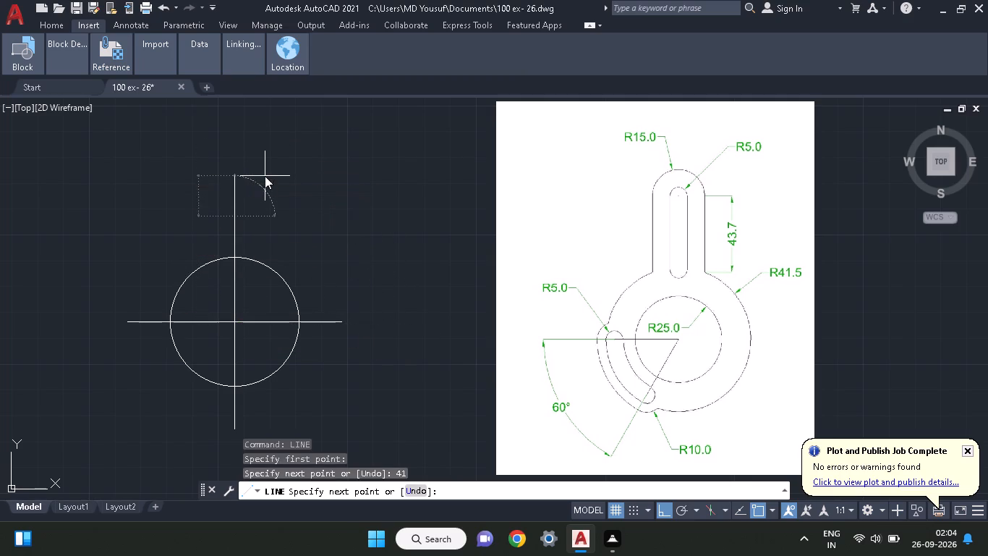
key(Return)
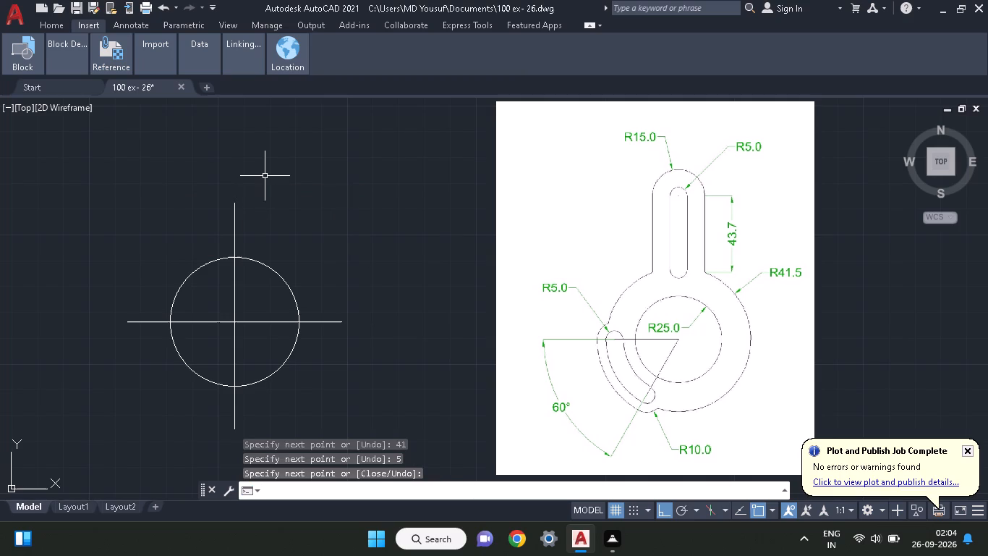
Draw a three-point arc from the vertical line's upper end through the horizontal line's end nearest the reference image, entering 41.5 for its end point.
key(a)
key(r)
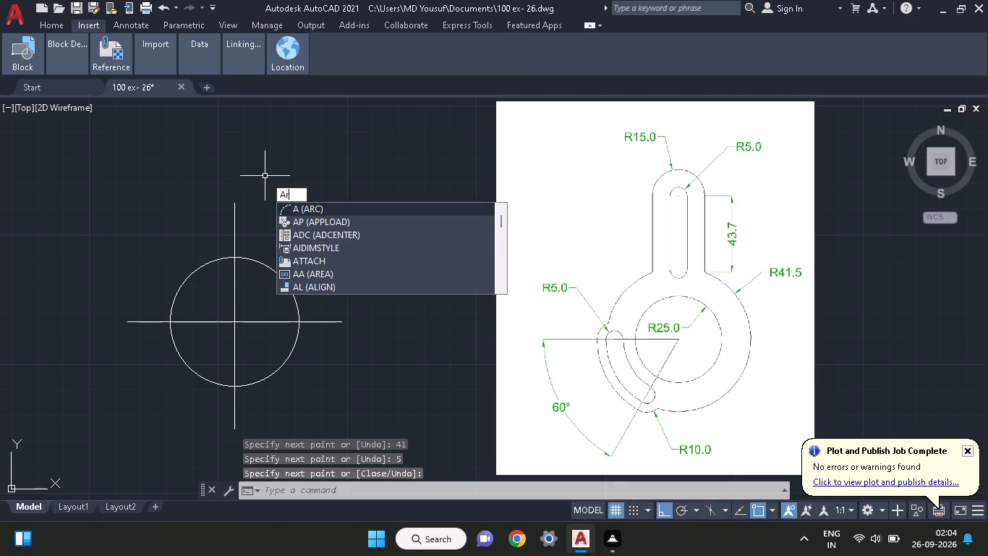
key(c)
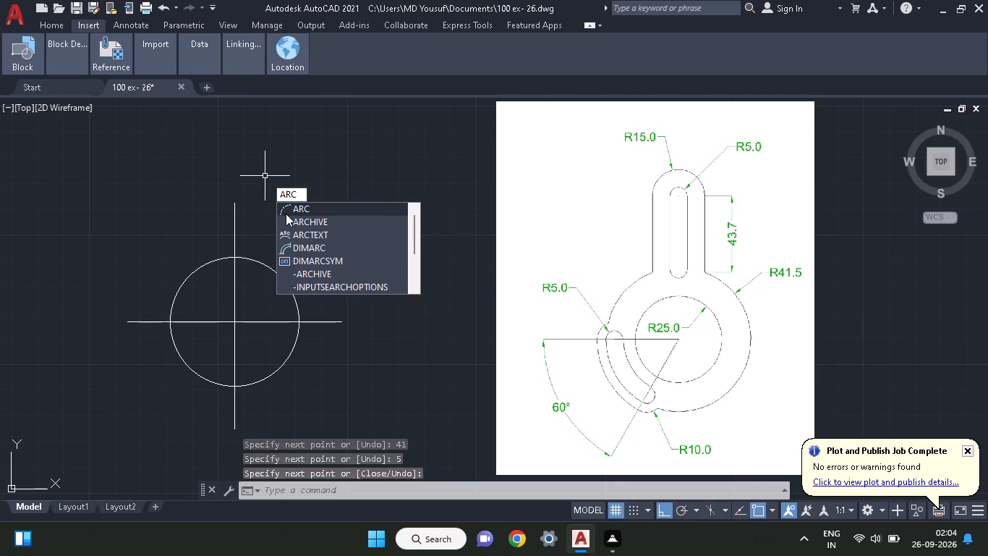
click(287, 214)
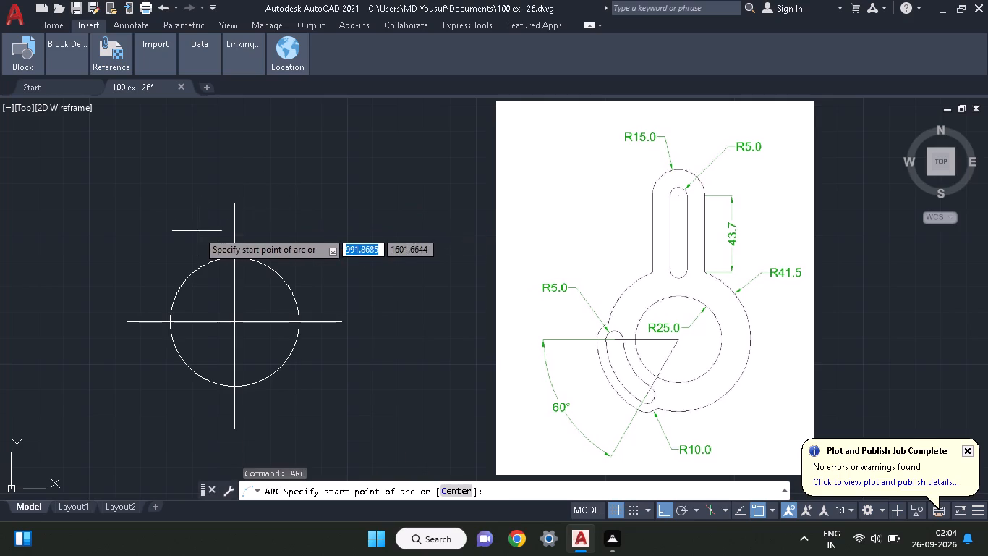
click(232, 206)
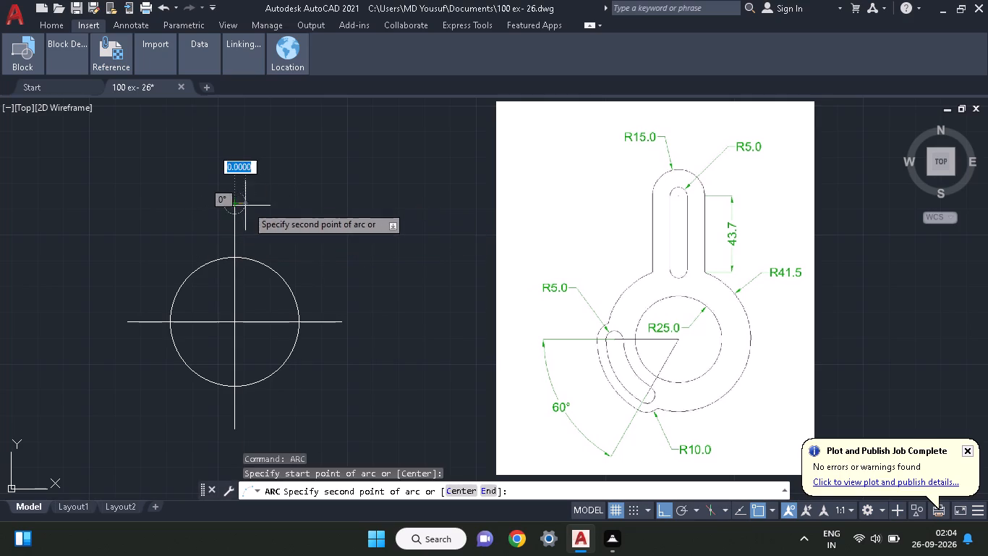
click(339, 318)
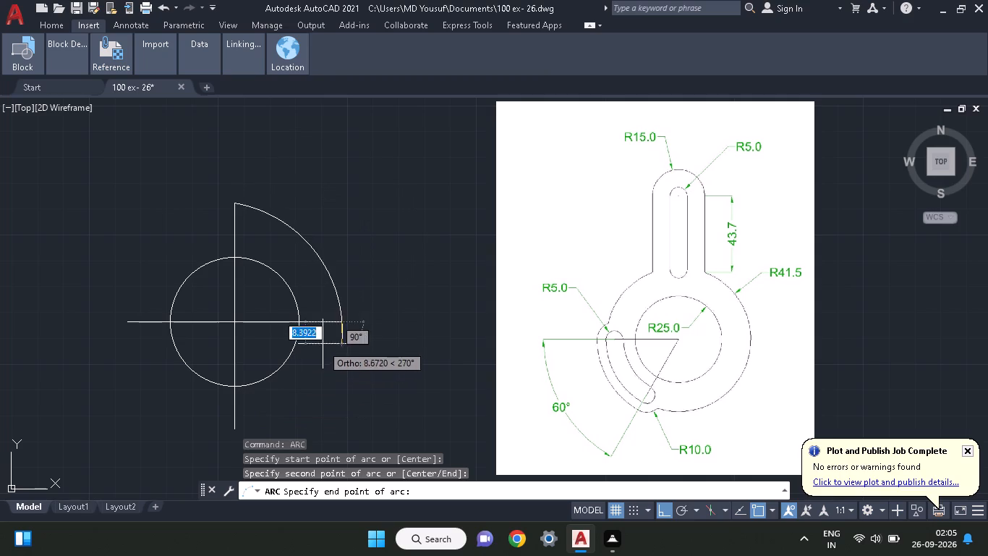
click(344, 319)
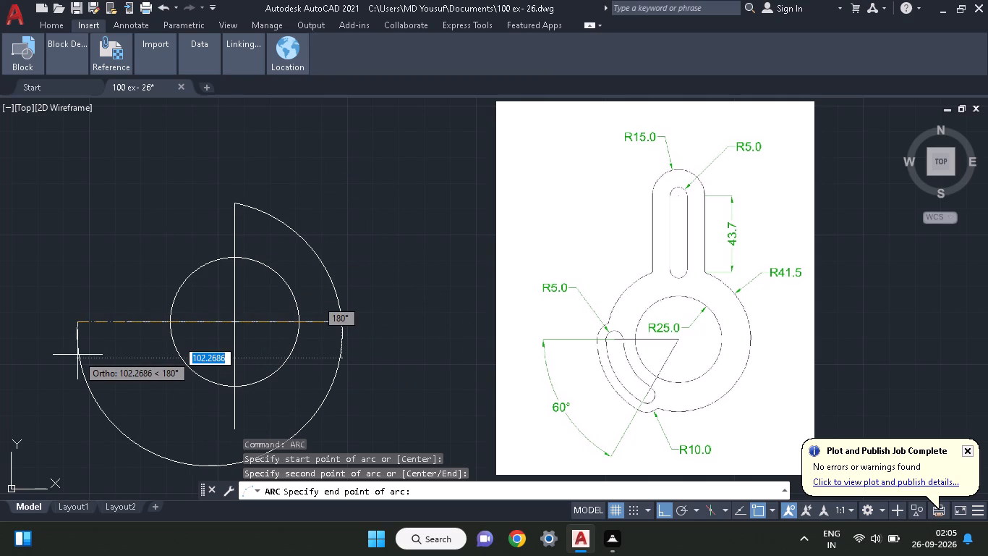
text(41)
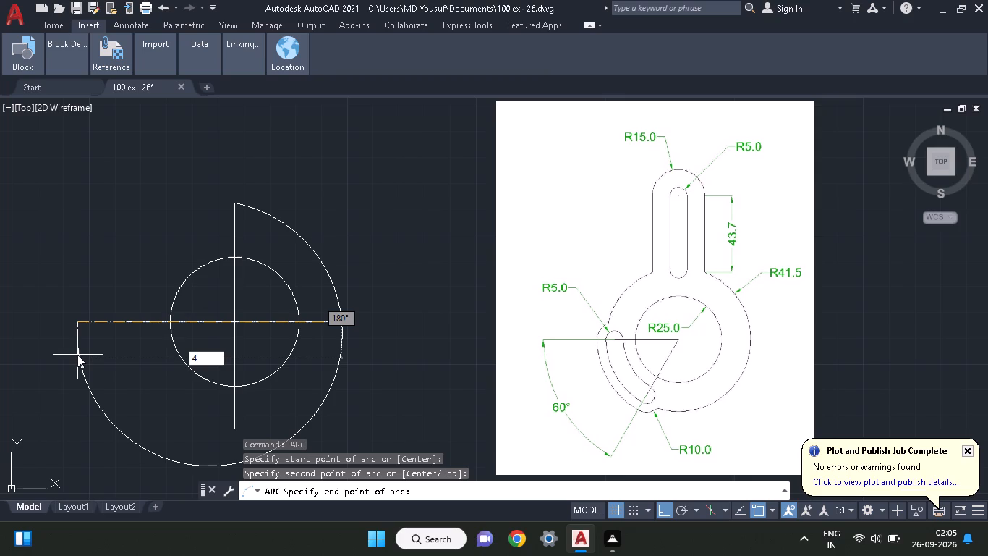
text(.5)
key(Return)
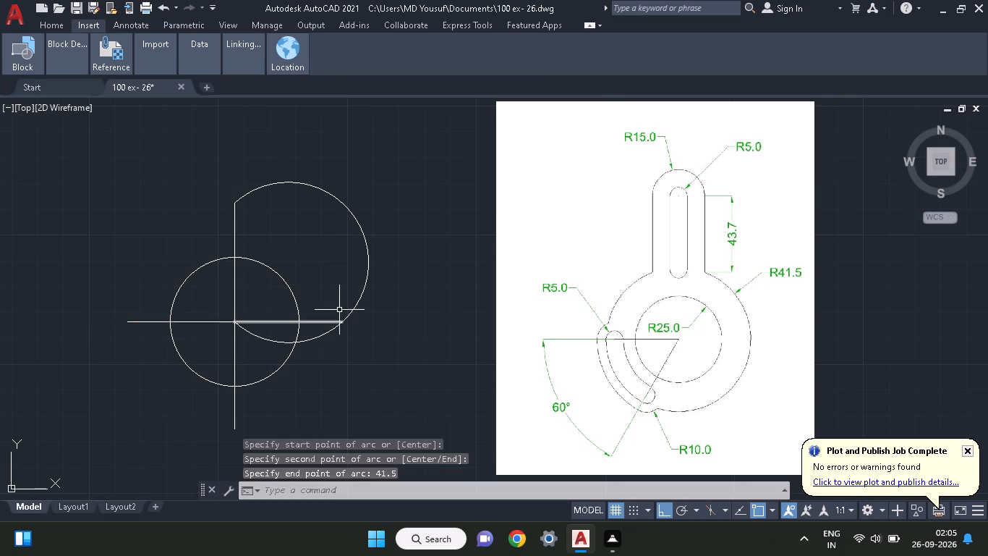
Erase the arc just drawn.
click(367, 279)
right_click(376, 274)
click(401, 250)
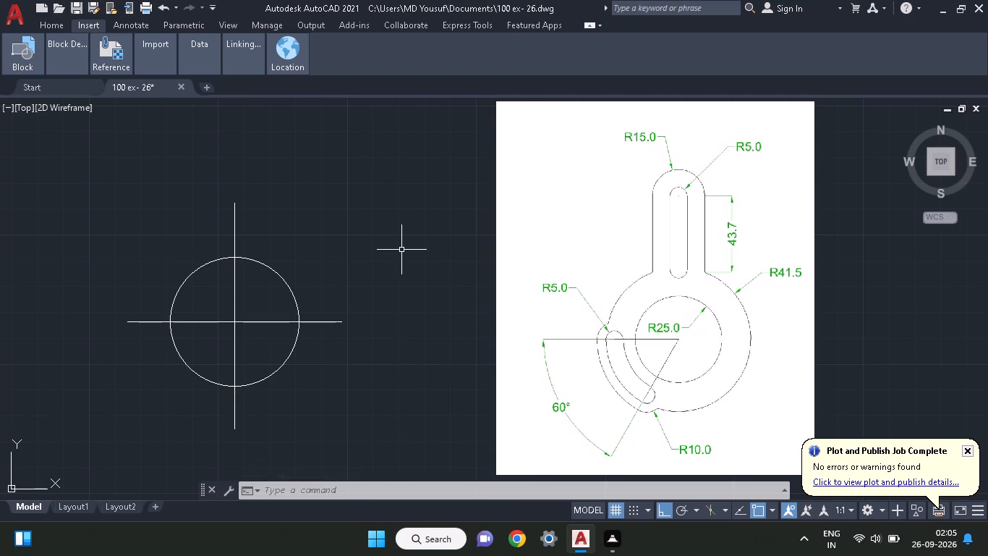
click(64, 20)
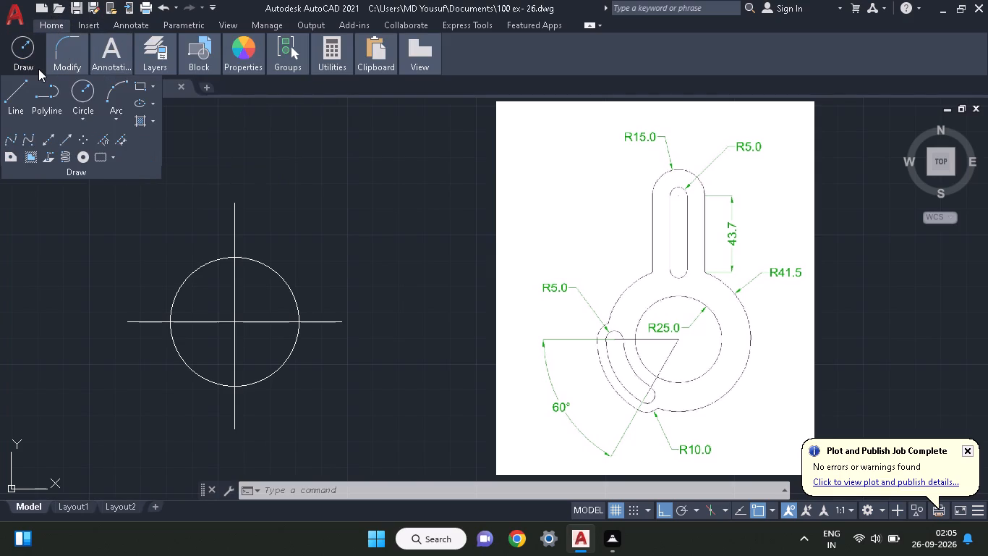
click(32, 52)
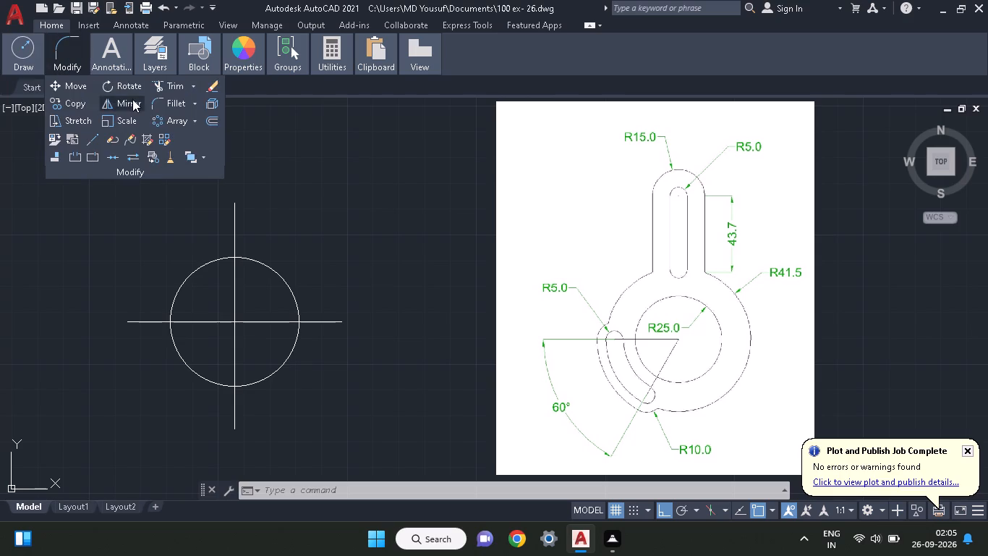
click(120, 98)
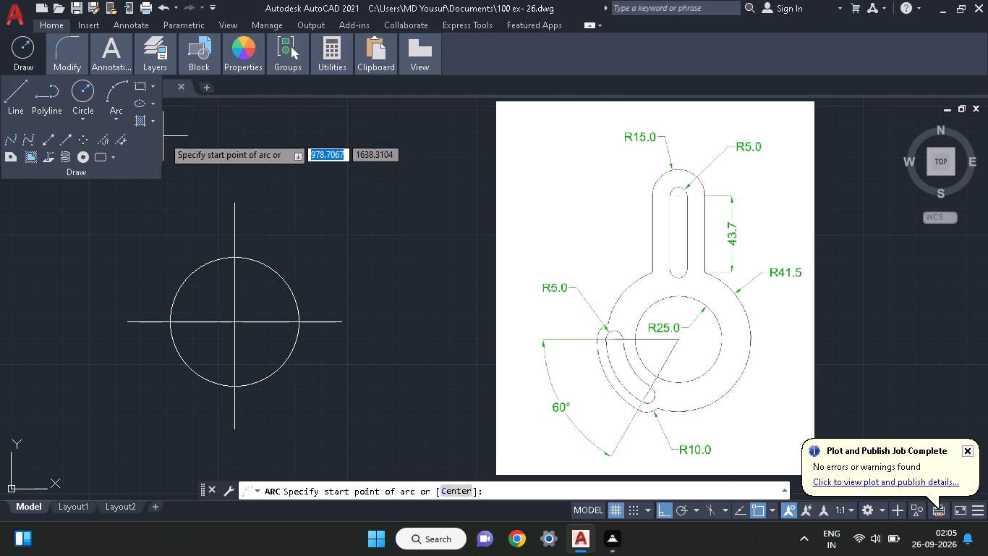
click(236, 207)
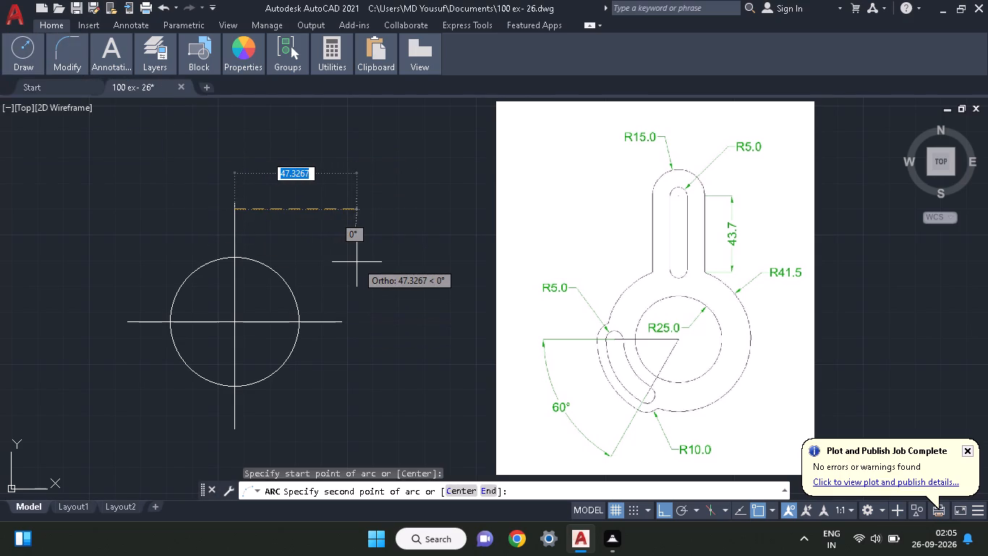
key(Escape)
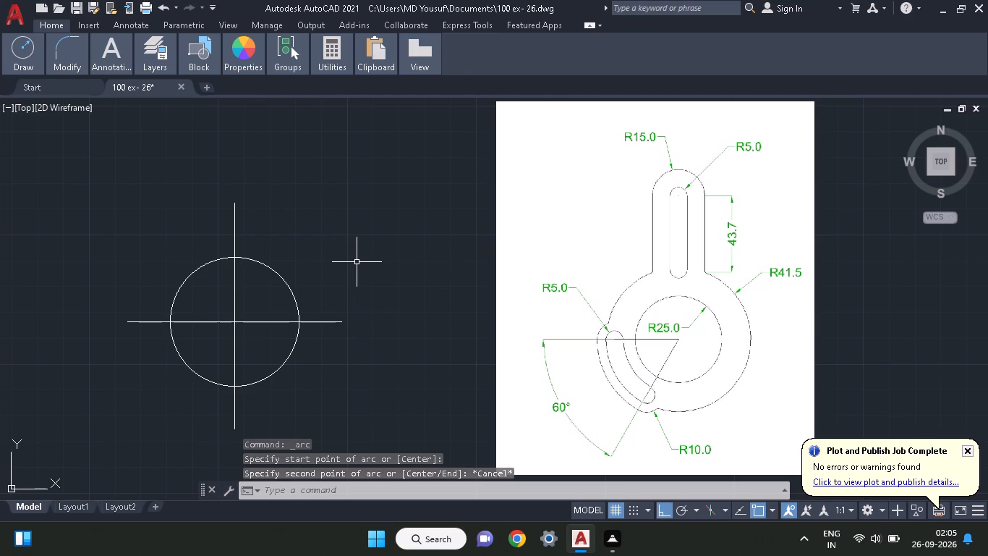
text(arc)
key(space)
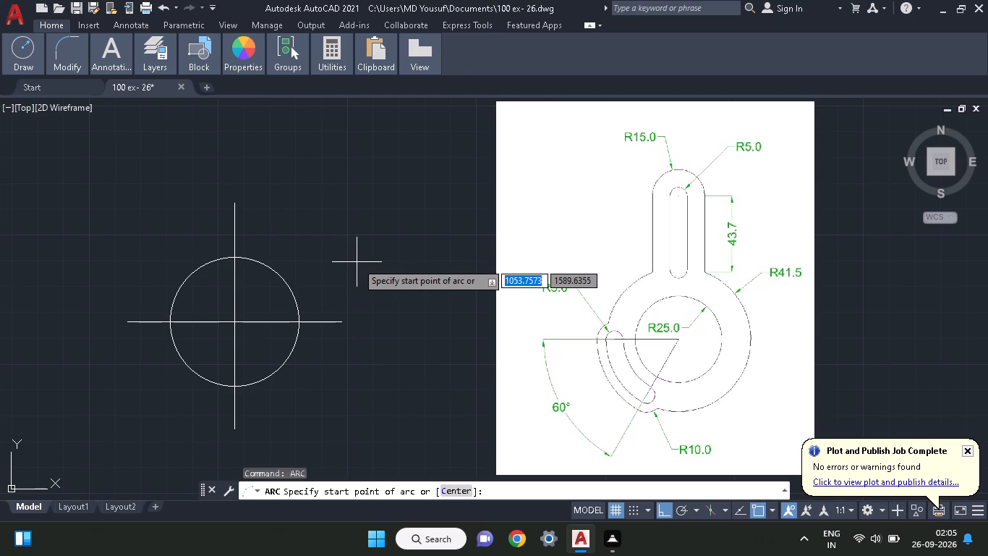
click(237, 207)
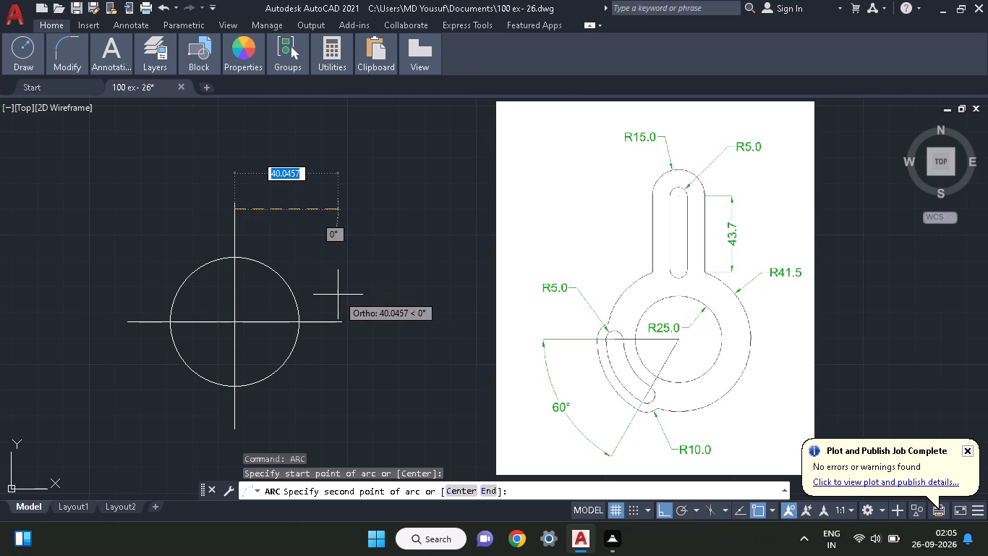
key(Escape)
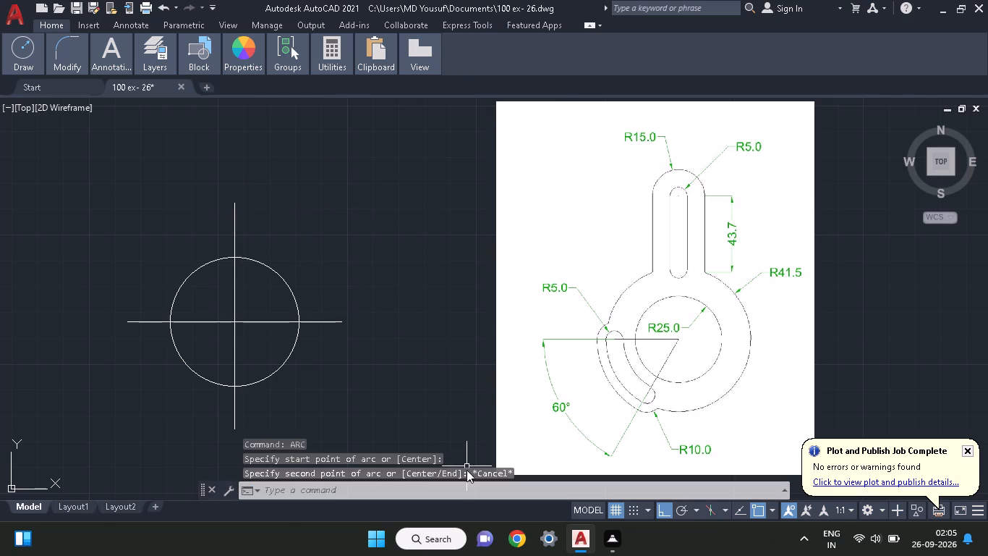
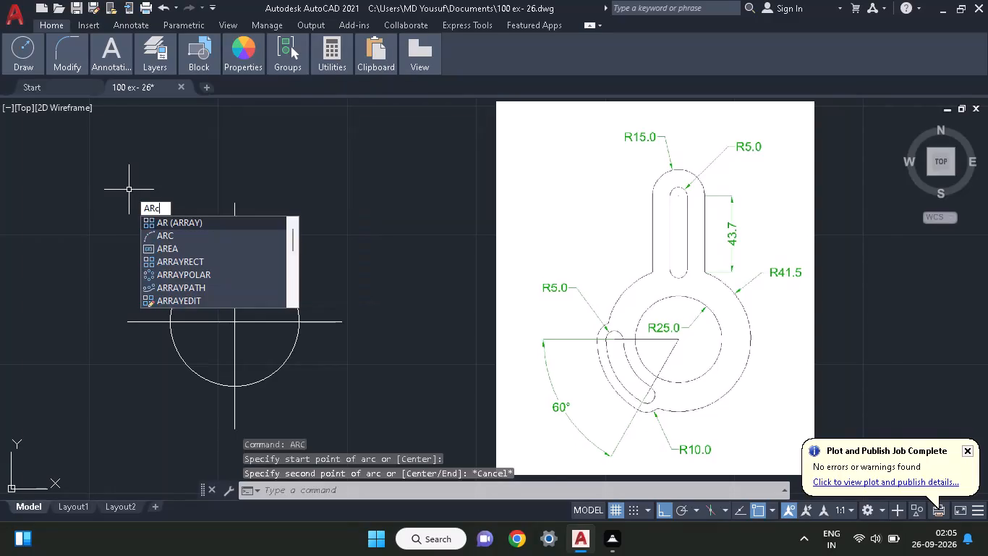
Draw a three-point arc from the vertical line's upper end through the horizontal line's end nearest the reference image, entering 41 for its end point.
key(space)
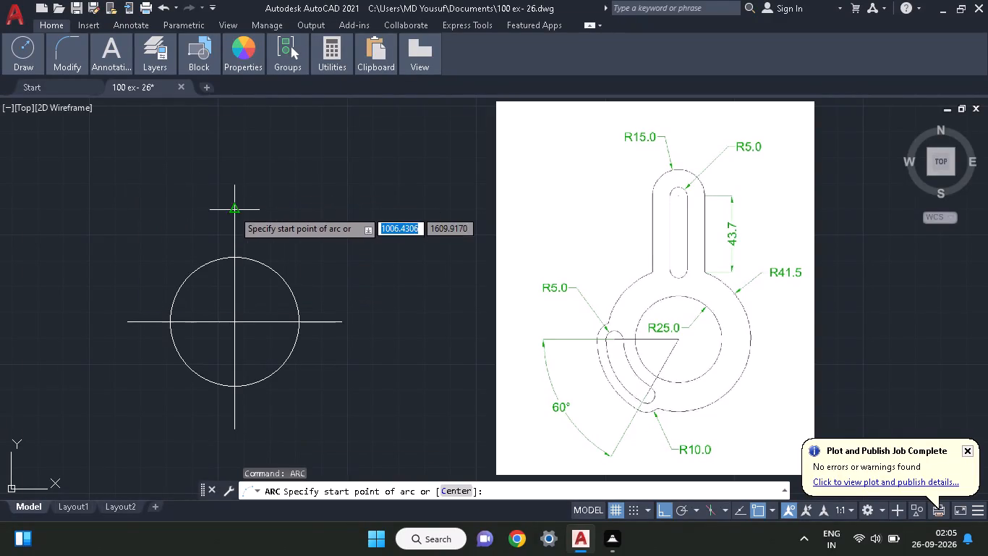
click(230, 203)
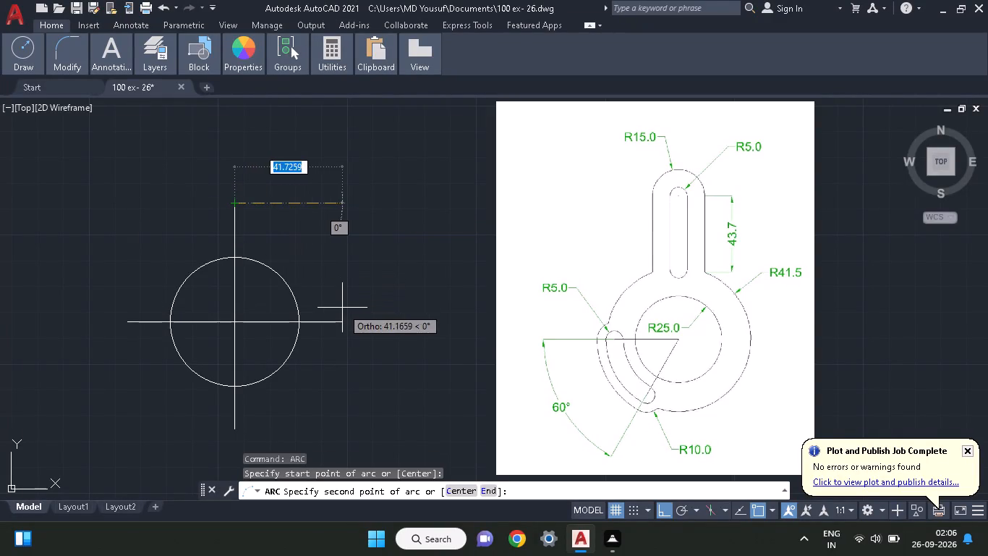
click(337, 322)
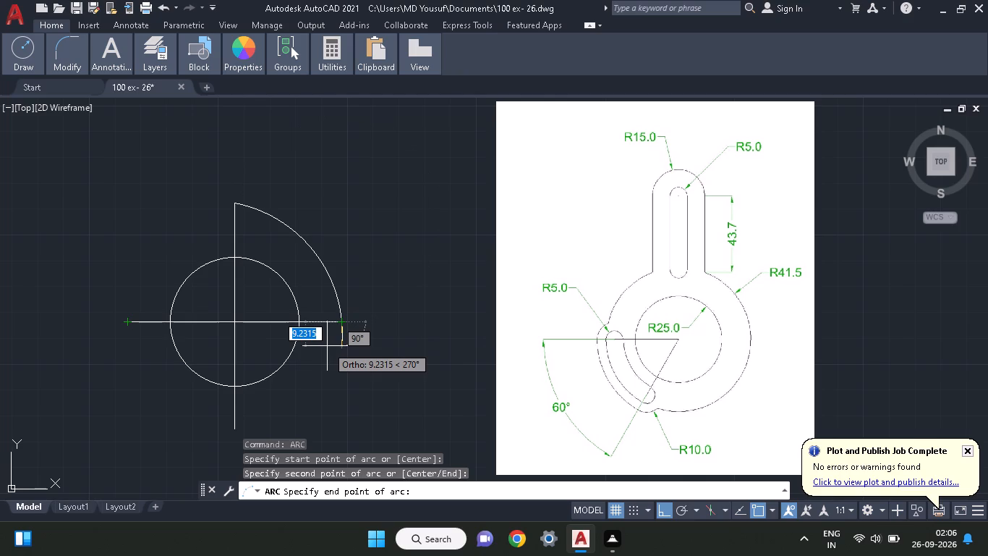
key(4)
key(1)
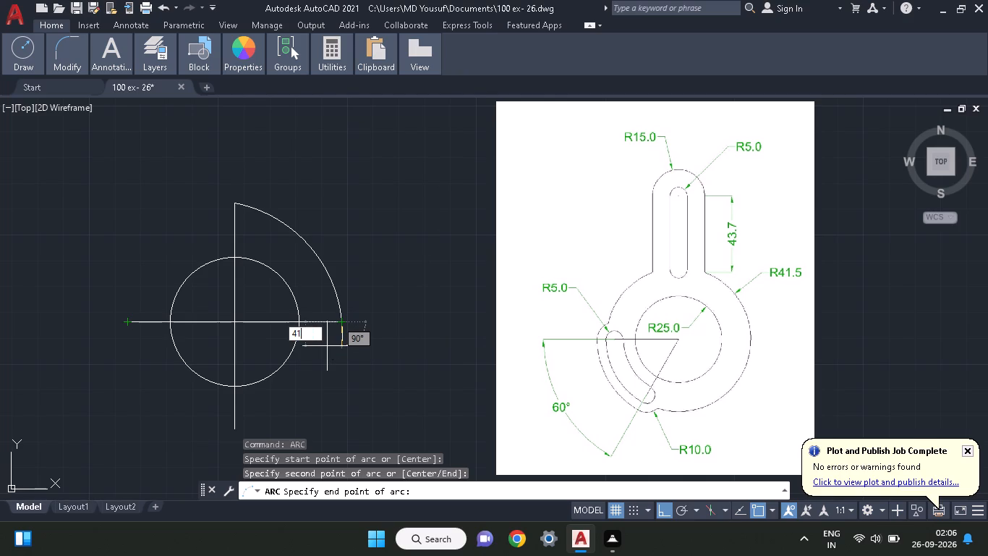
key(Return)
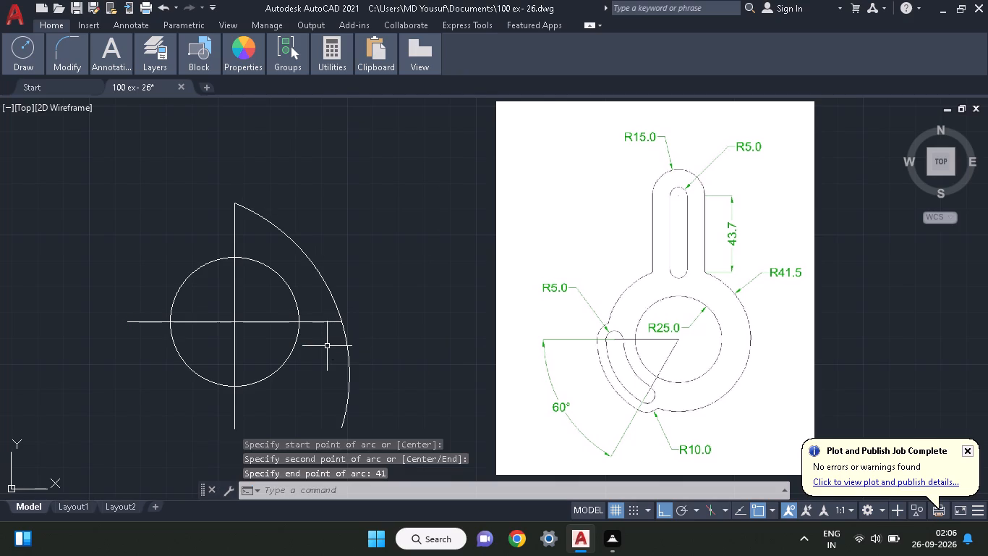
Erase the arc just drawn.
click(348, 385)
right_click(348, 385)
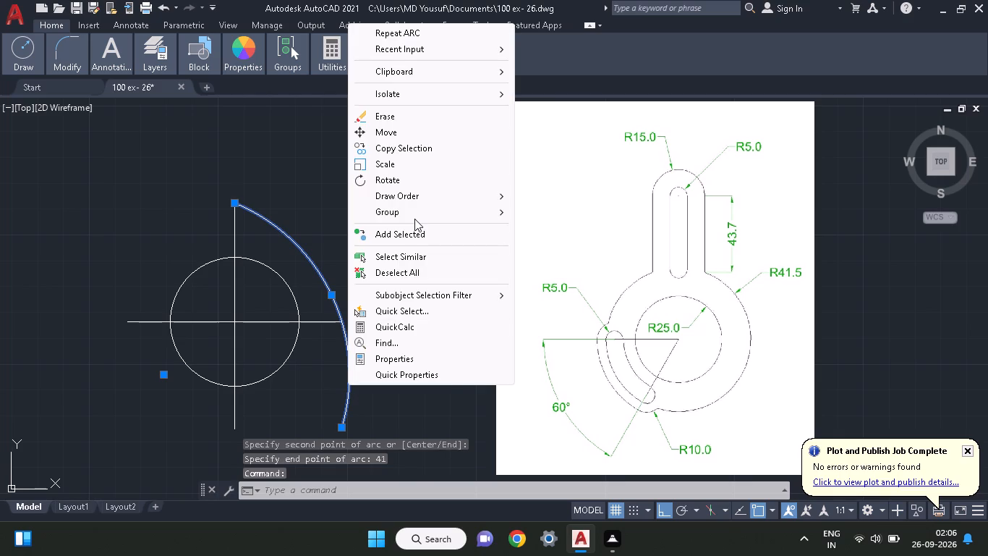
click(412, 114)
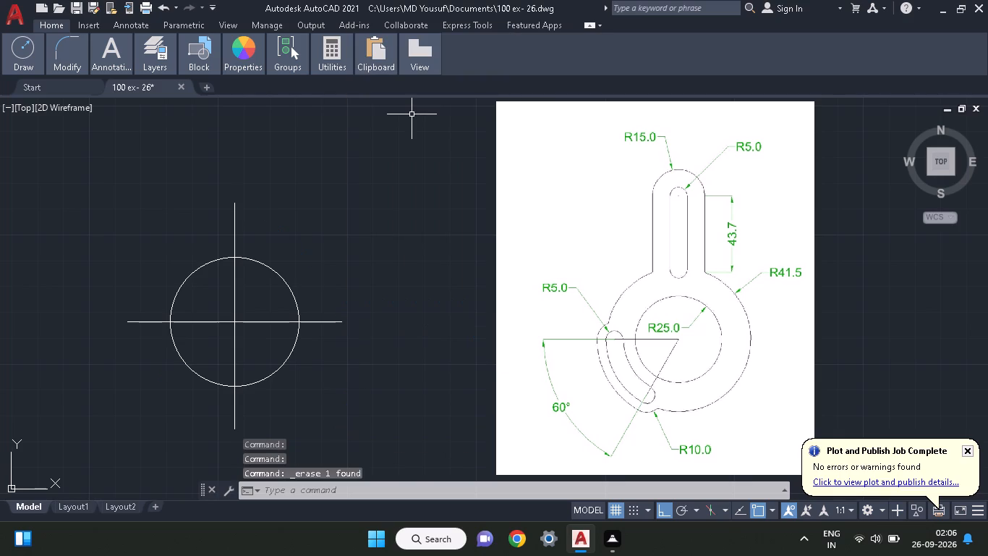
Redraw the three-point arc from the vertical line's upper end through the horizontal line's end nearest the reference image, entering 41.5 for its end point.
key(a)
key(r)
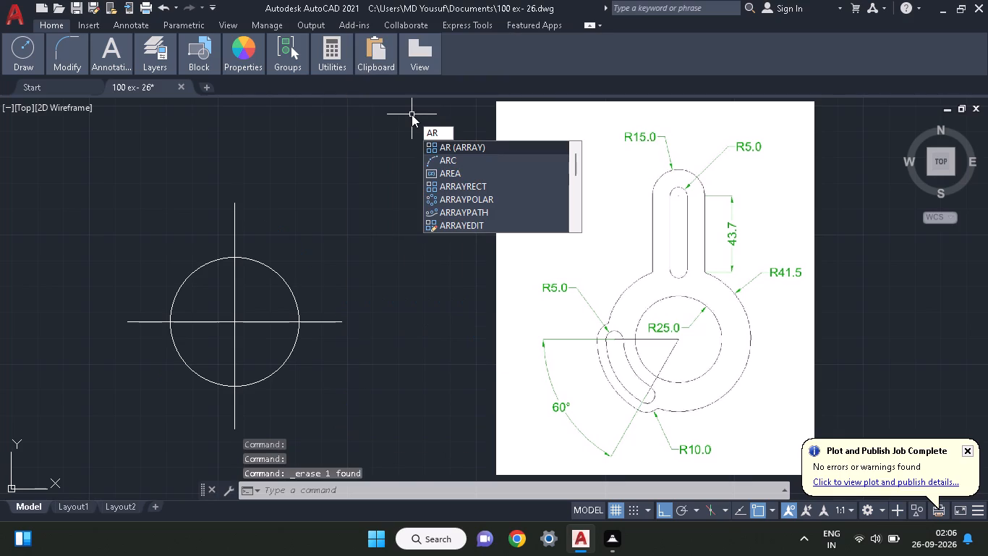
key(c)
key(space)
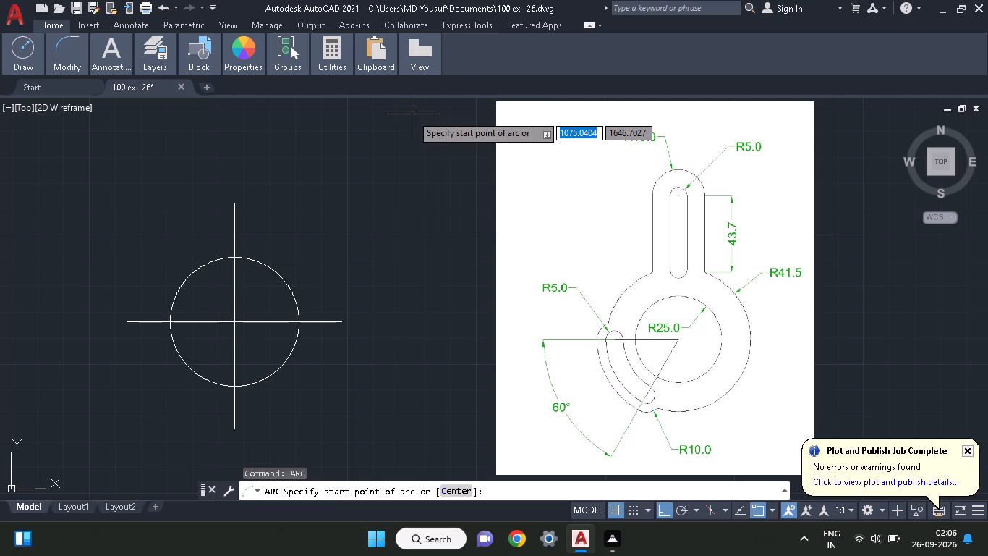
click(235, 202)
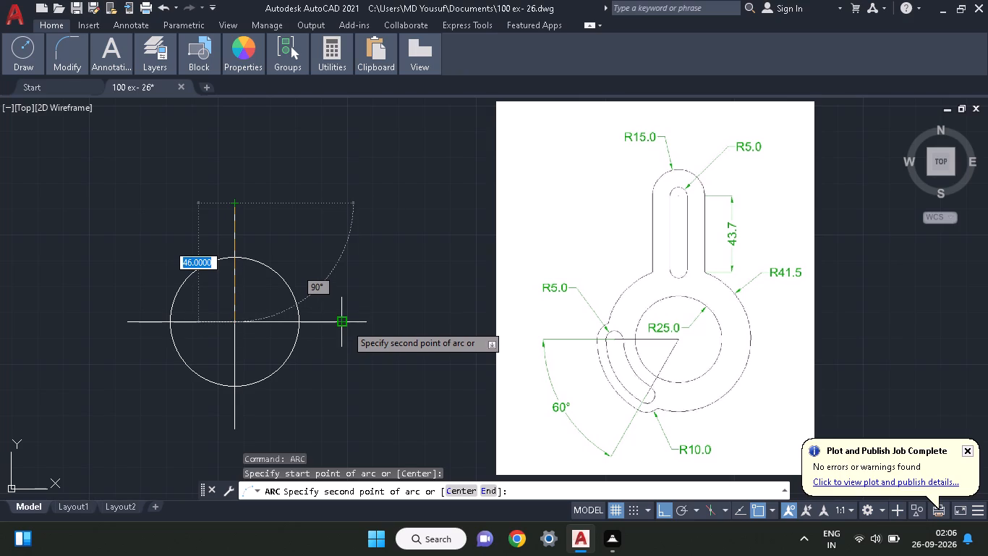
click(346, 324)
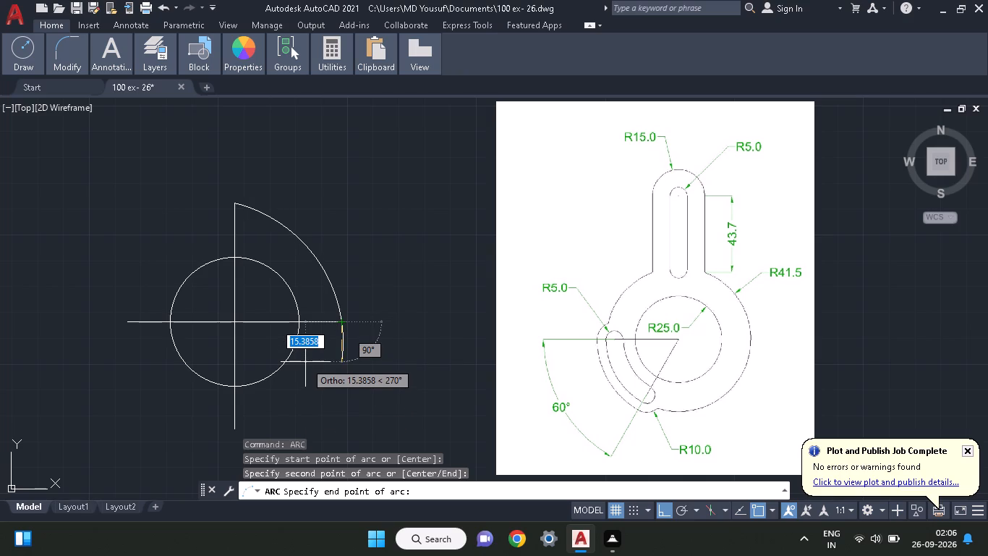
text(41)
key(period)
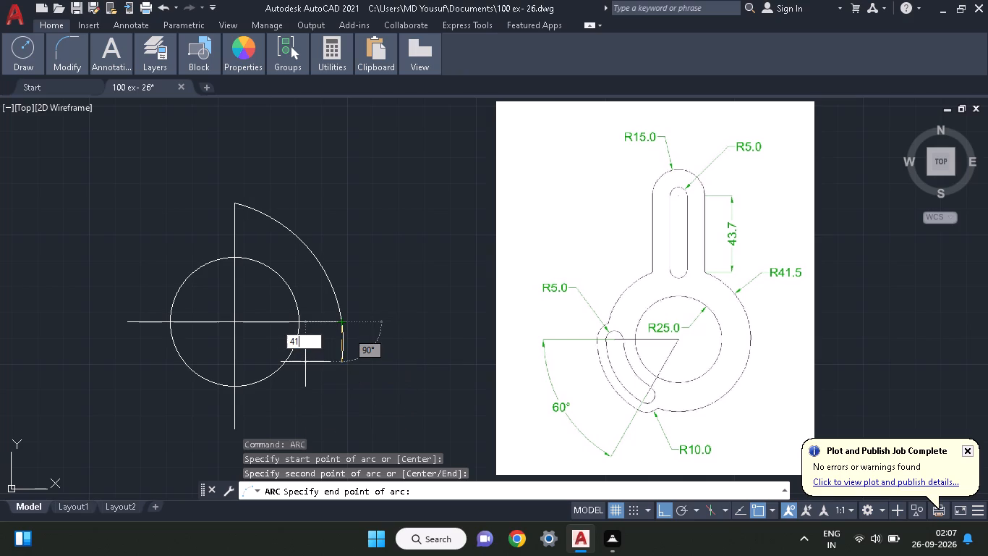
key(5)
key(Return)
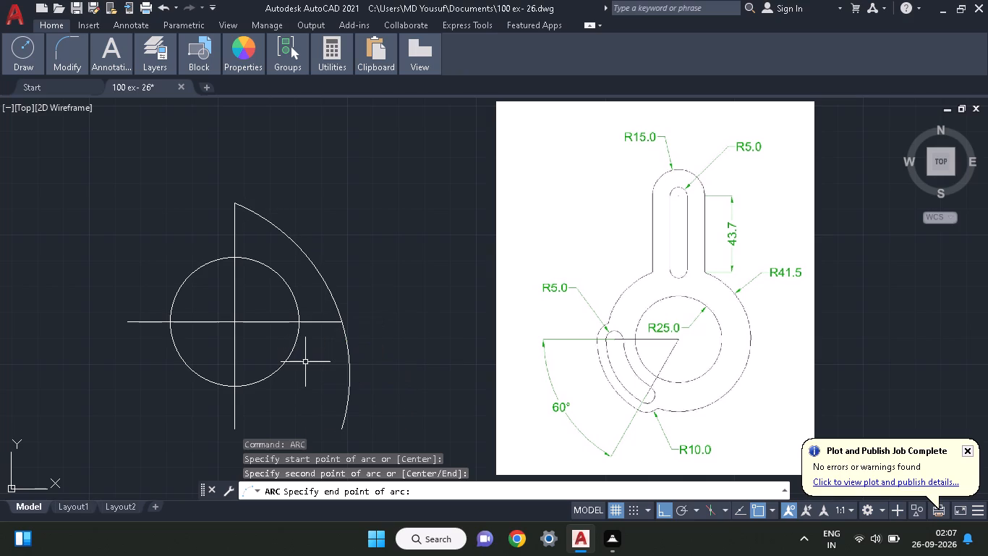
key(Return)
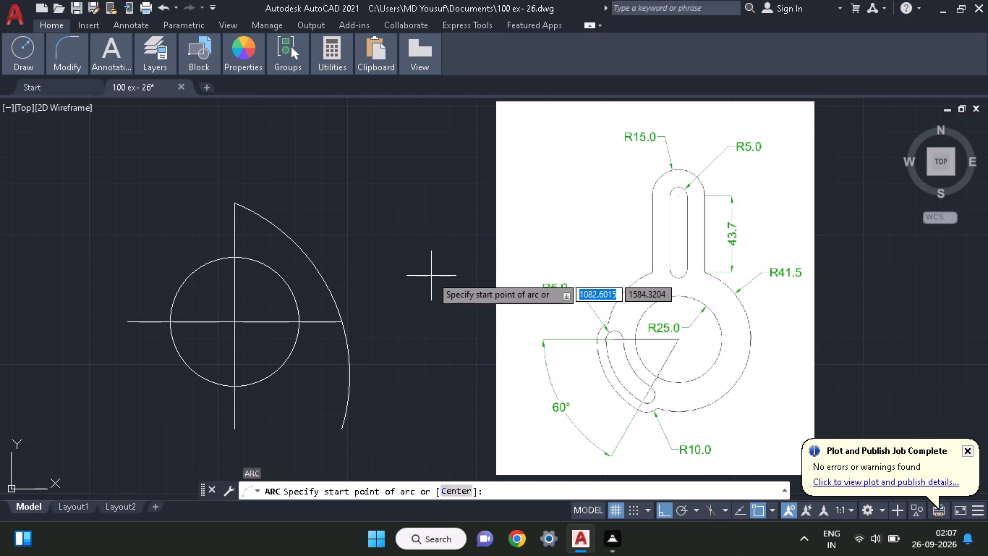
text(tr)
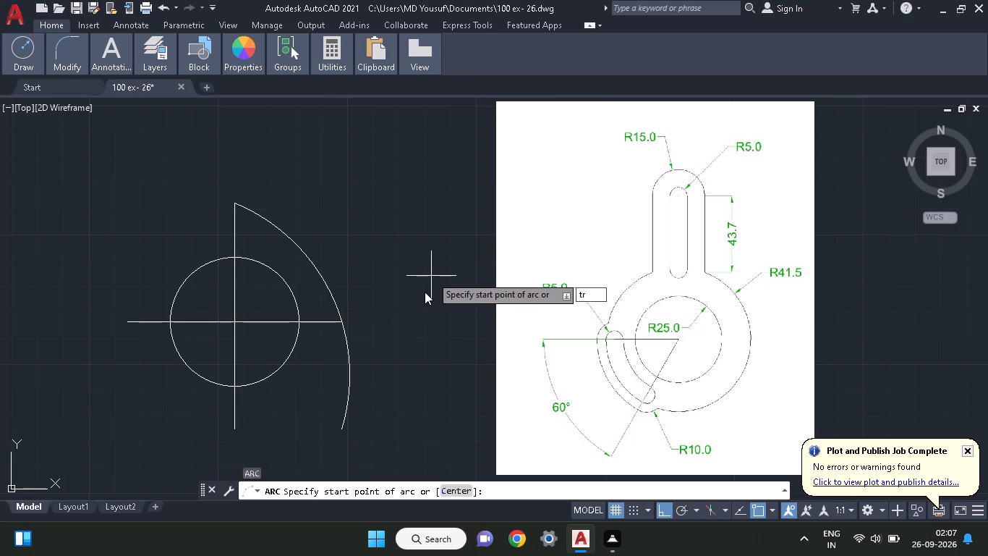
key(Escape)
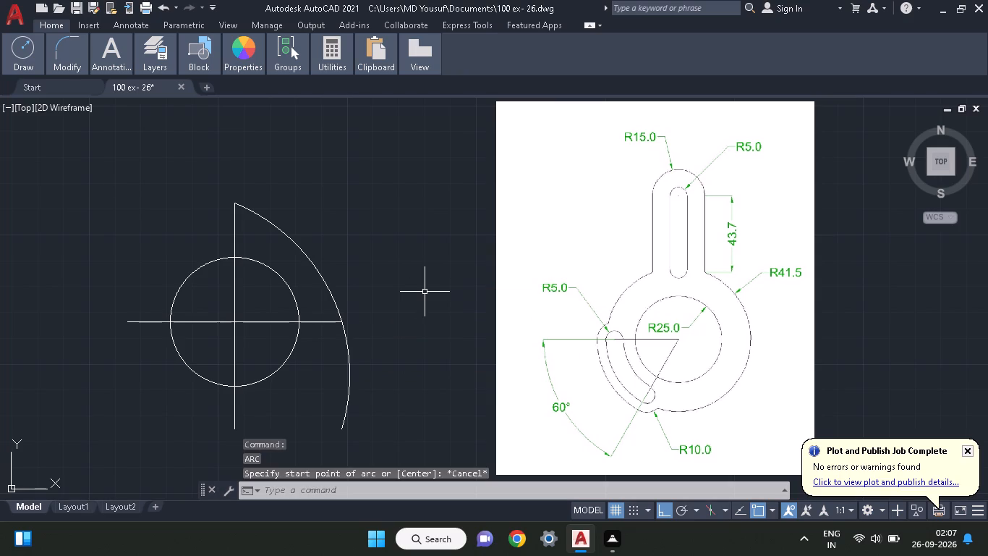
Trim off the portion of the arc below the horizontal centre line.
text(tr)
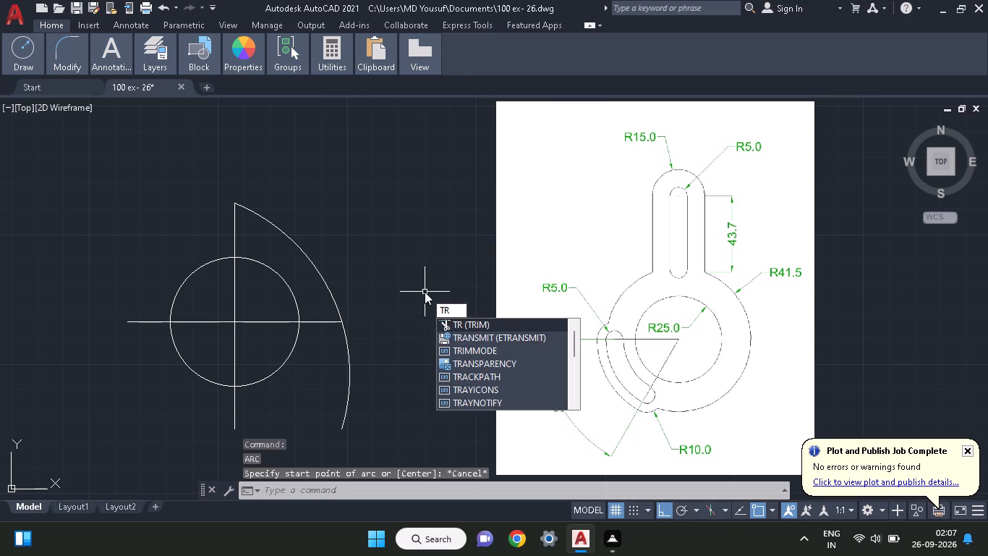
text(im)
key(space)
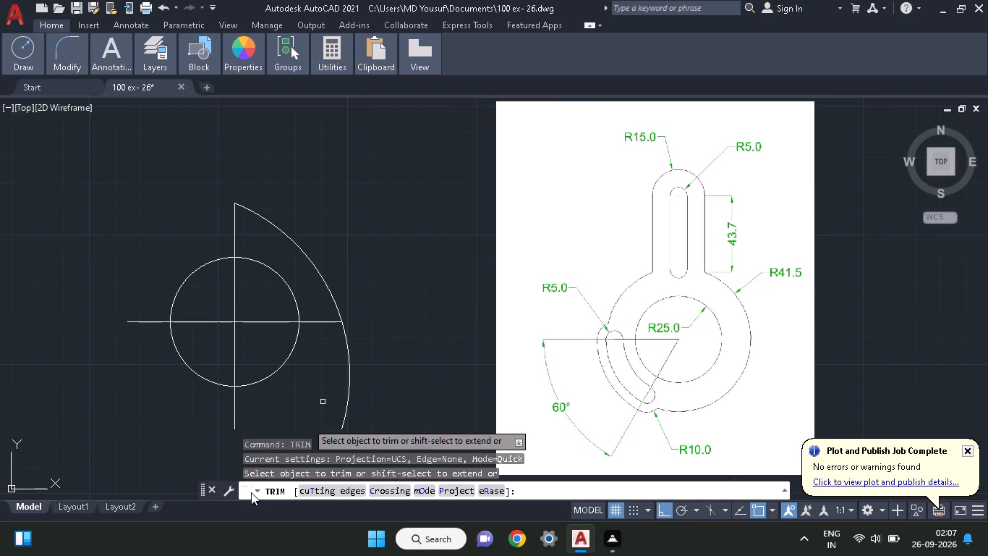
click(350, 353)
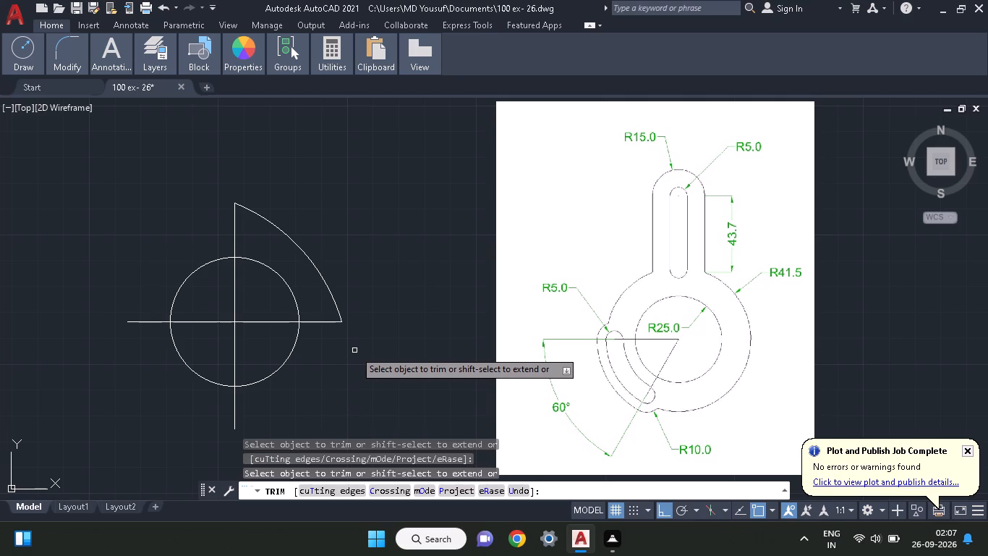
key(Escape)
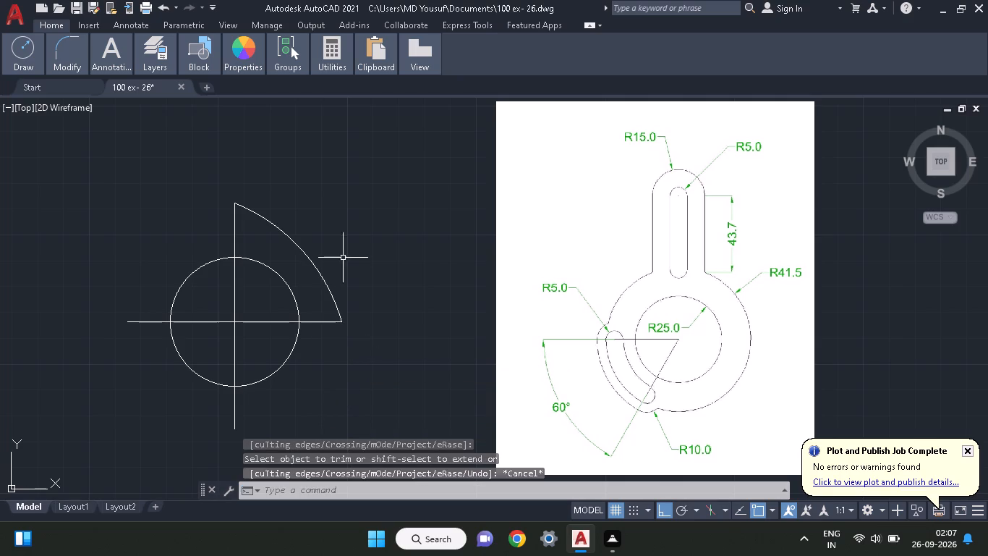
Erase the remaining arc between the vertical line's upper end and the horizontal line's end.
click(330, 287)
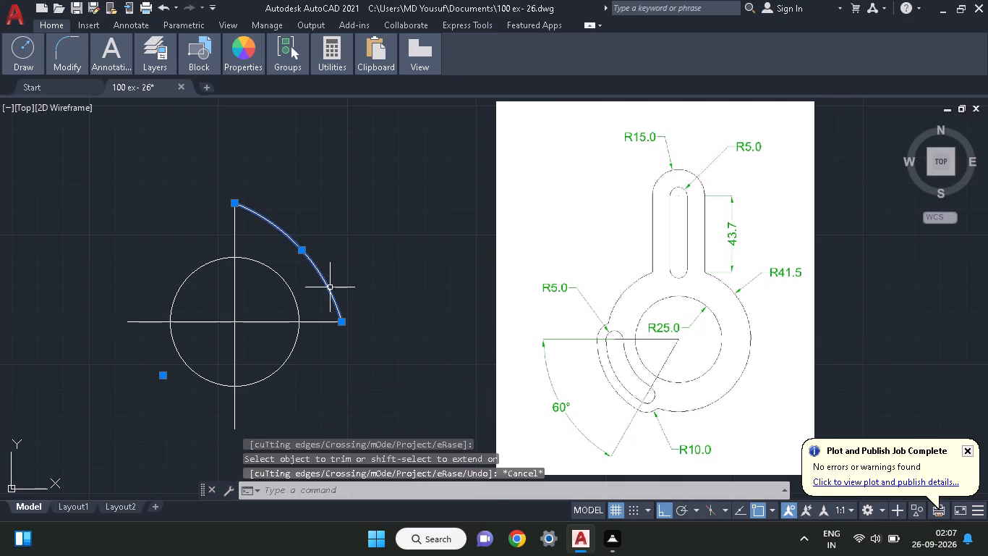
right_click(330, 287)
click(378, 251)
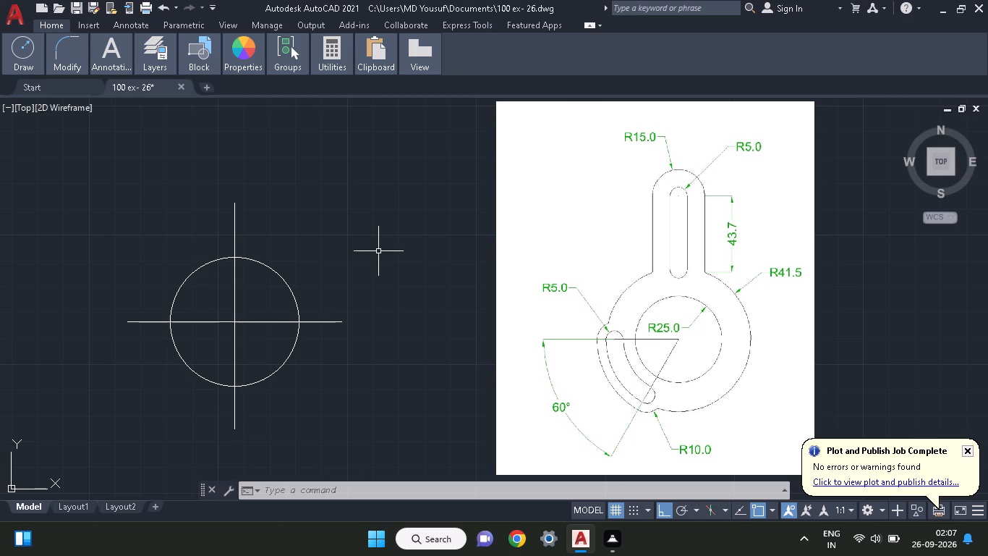
Draw a circle of radius 41.5 centred on the R25 circle's centre.
text(ci)
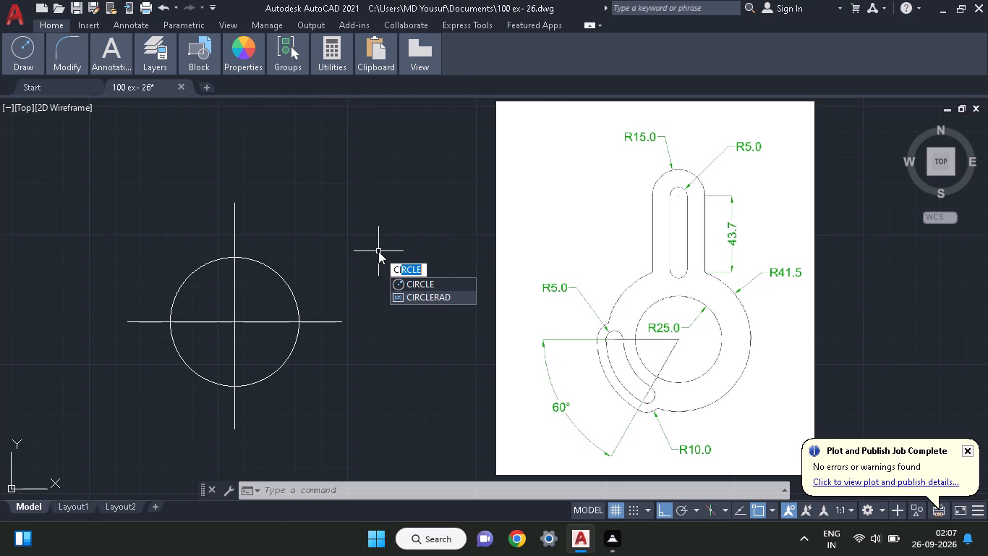
key(r)
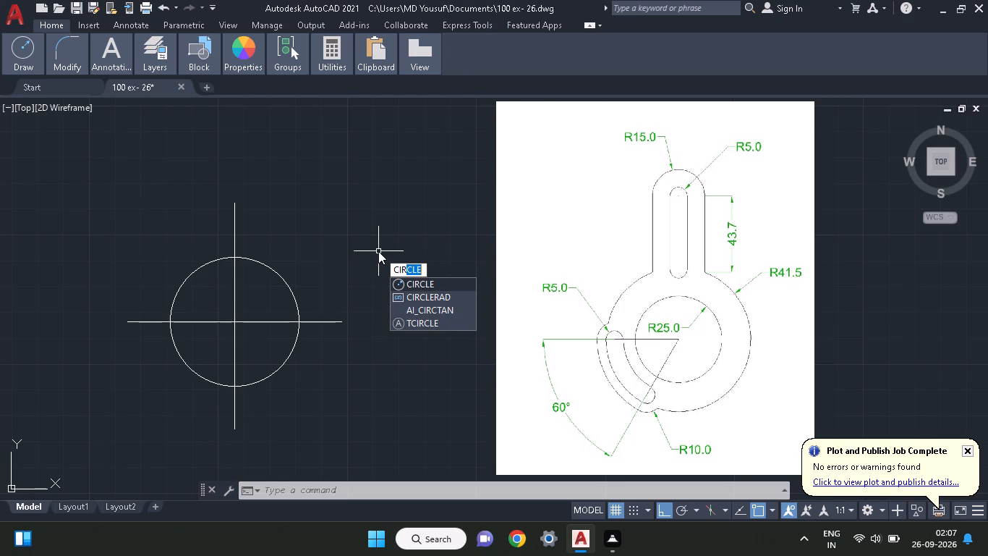
key(l)
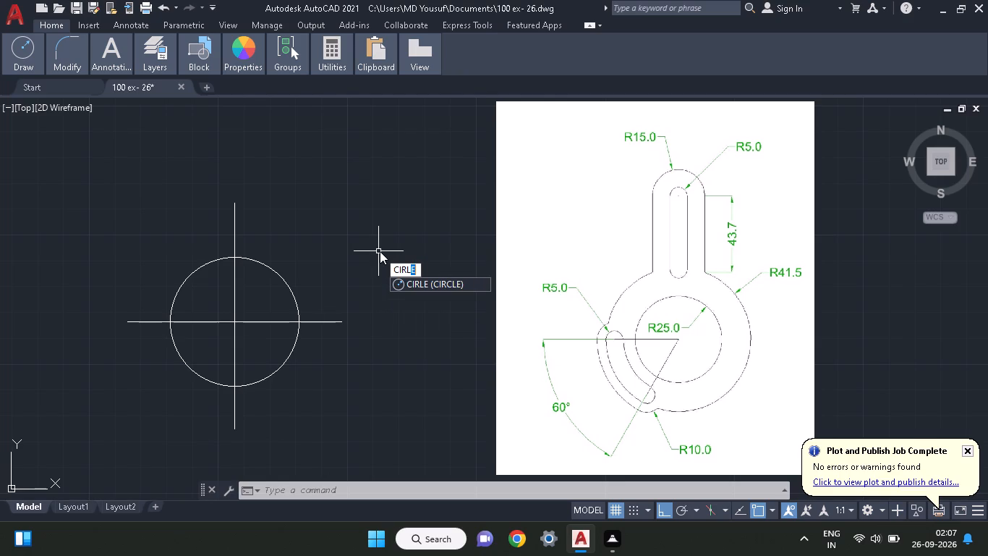
key(BackSpace)
key(BackSpace)
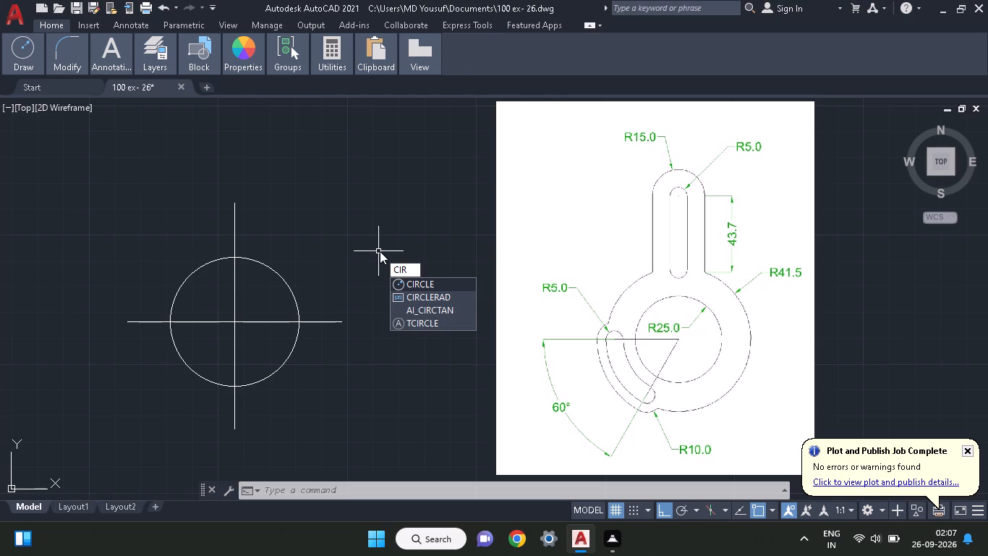
text(cl)
text(e)
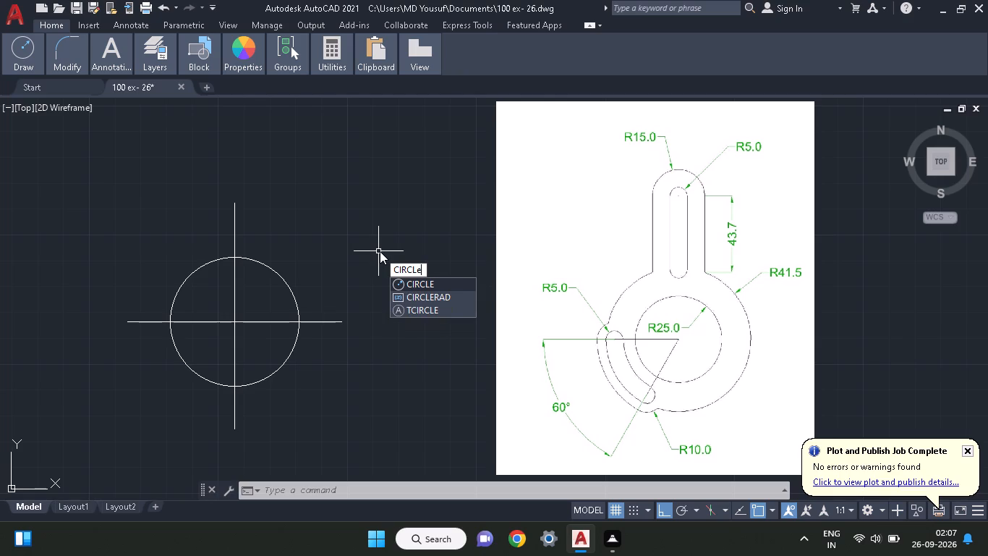
key(space)
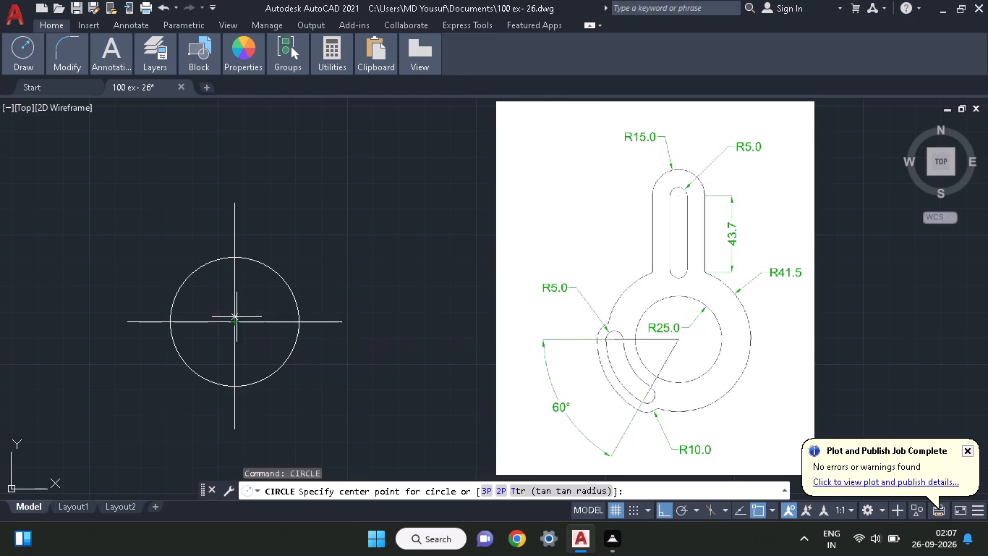
click(230, 323)
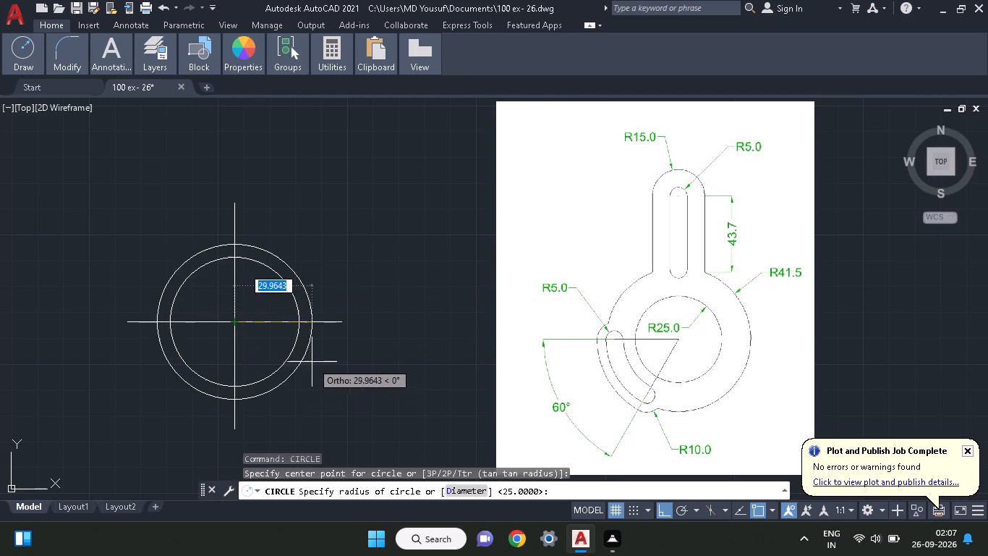
text(41)
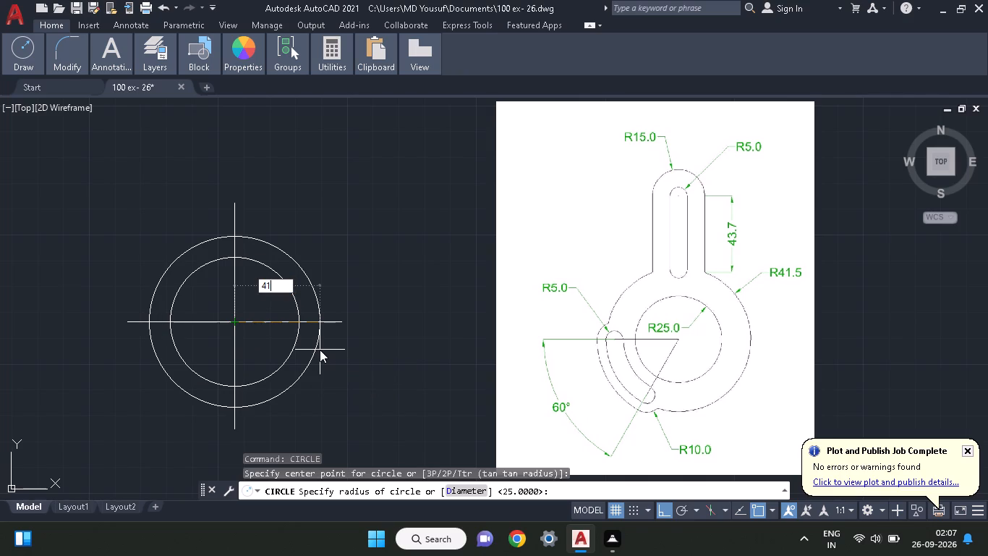
key(period)
key(5)
key(Return)
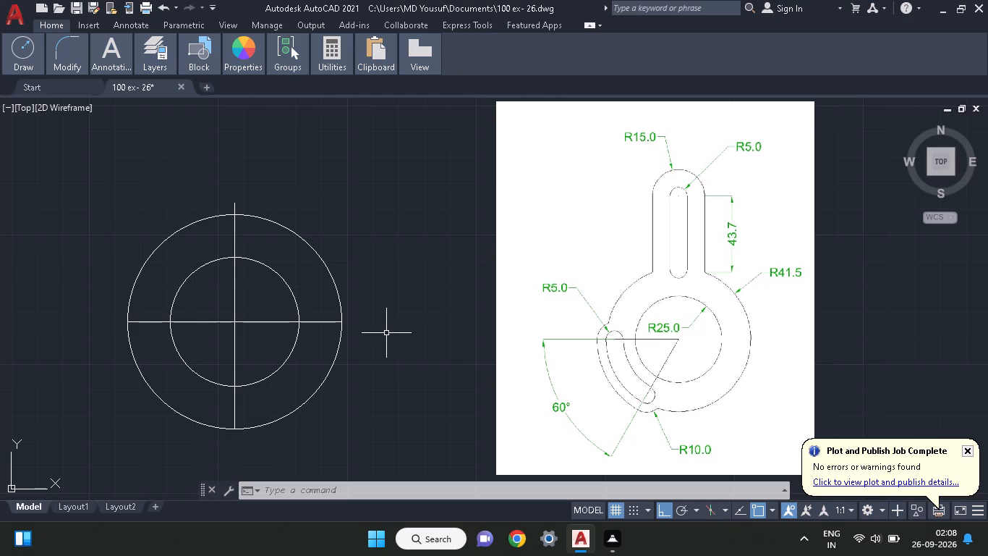
Trim off the vertical centre line above the R25 circle, including the stub extending beyond the R41.5 circle.
text(tr)
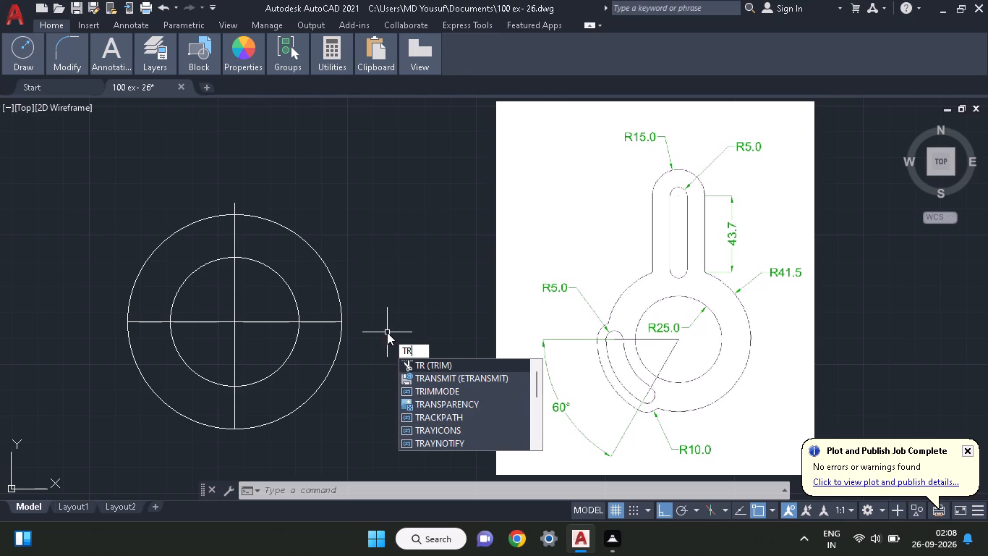
text(im)
key(space)
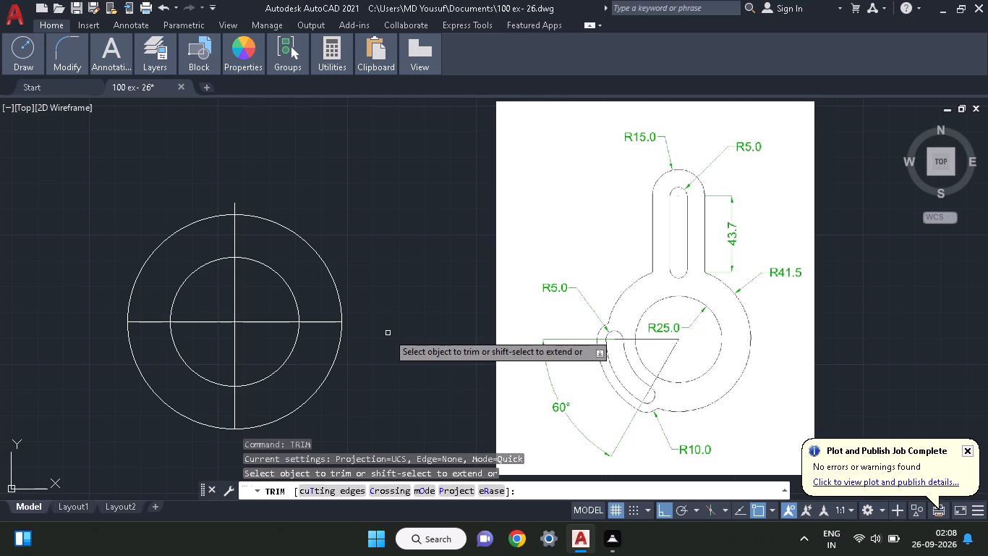
click(234, 229)
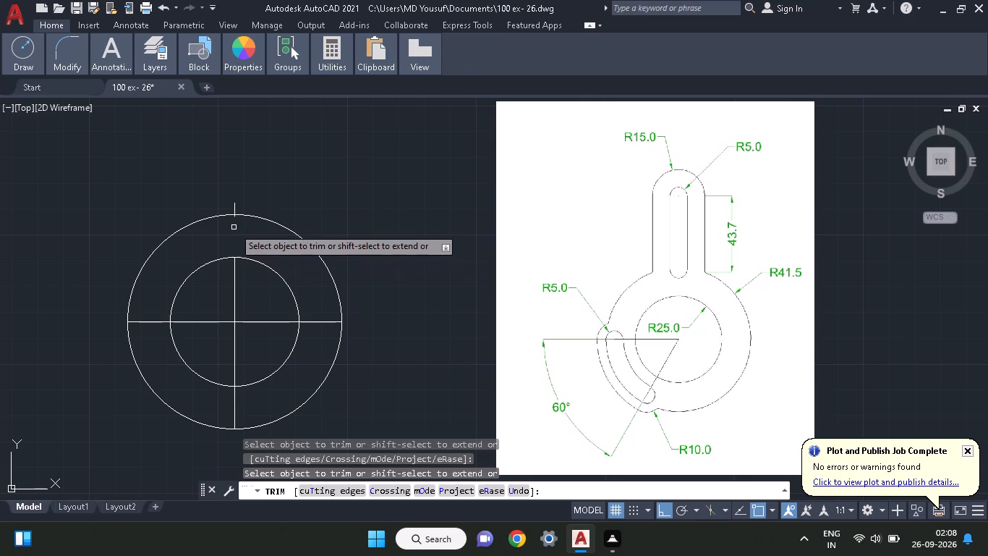
click(236, 204)
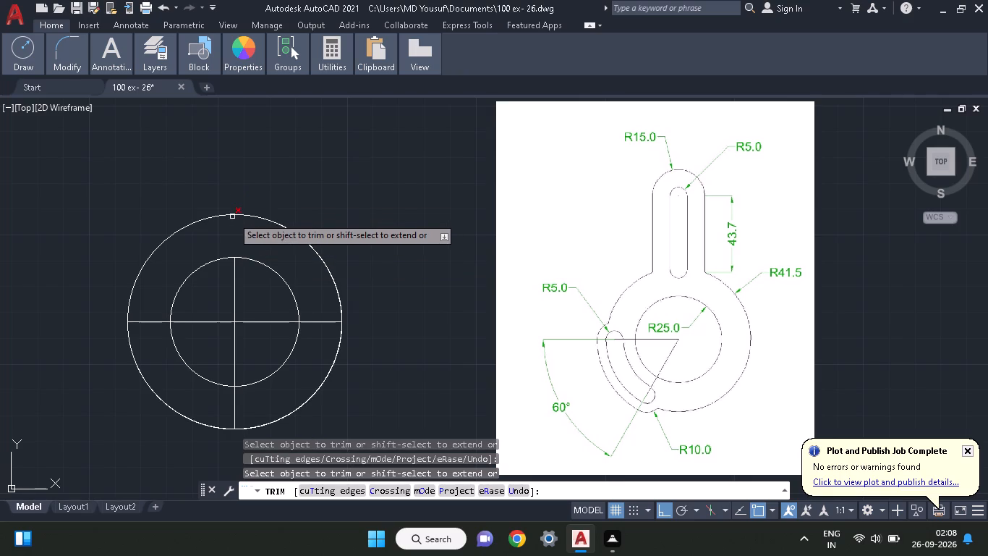
click(234, 219)
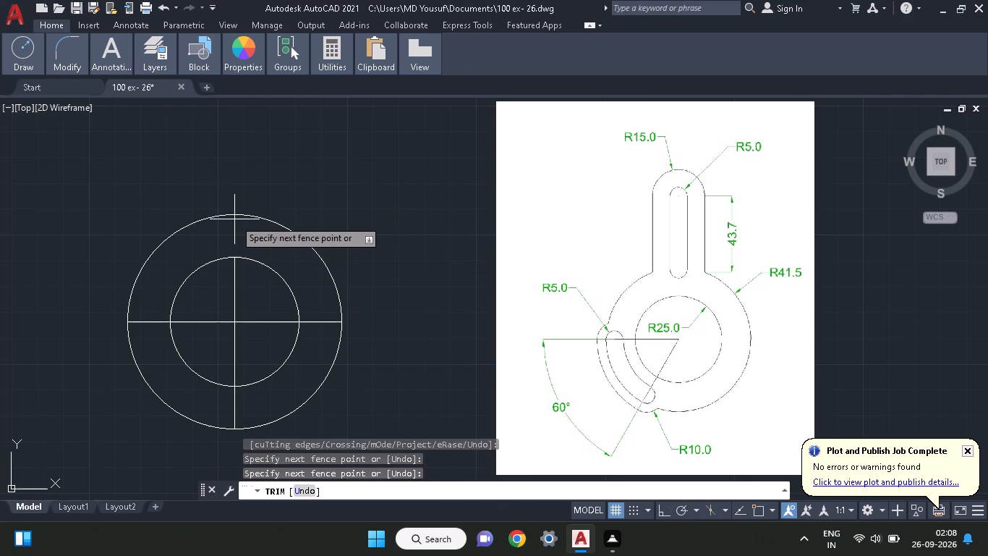
click(234, 244)
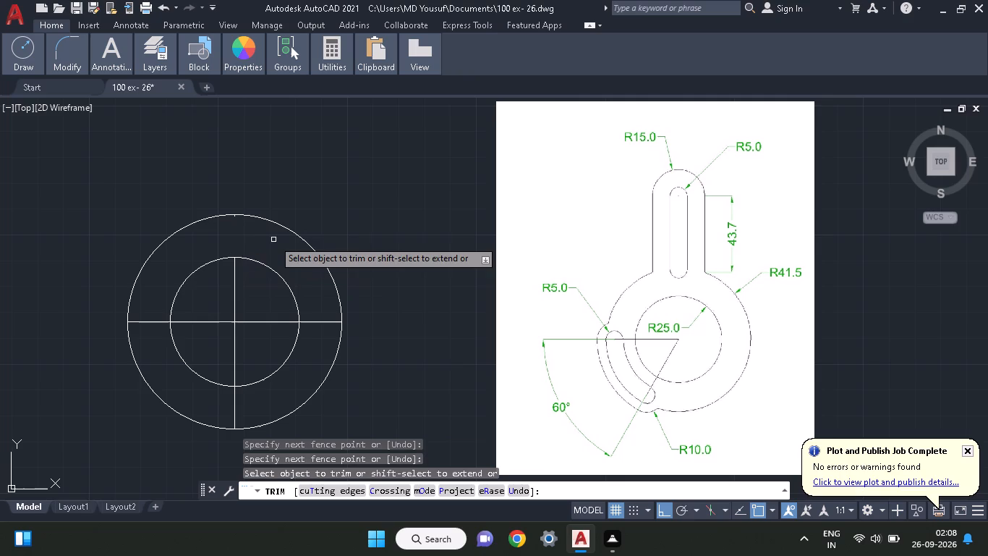
click(237, 219)
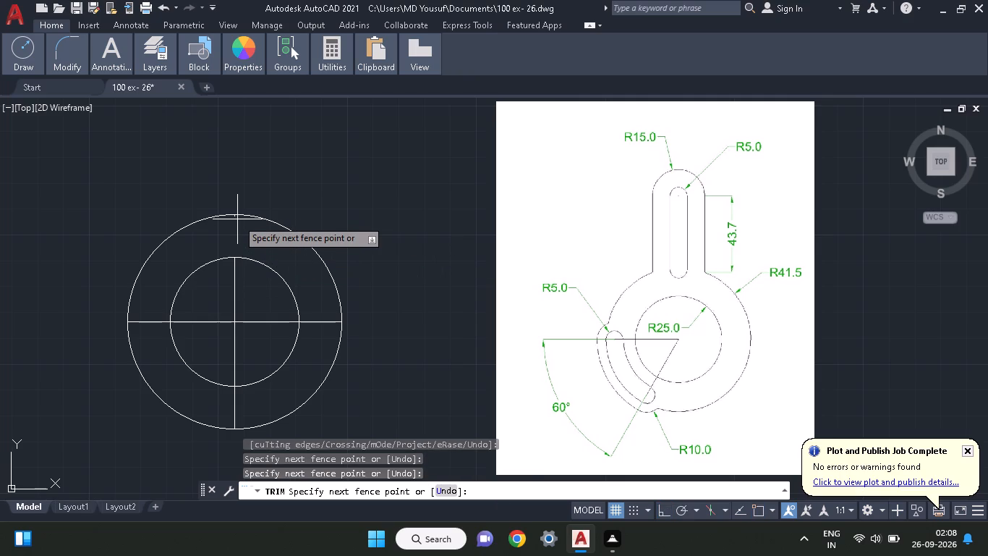
click(242, 233)
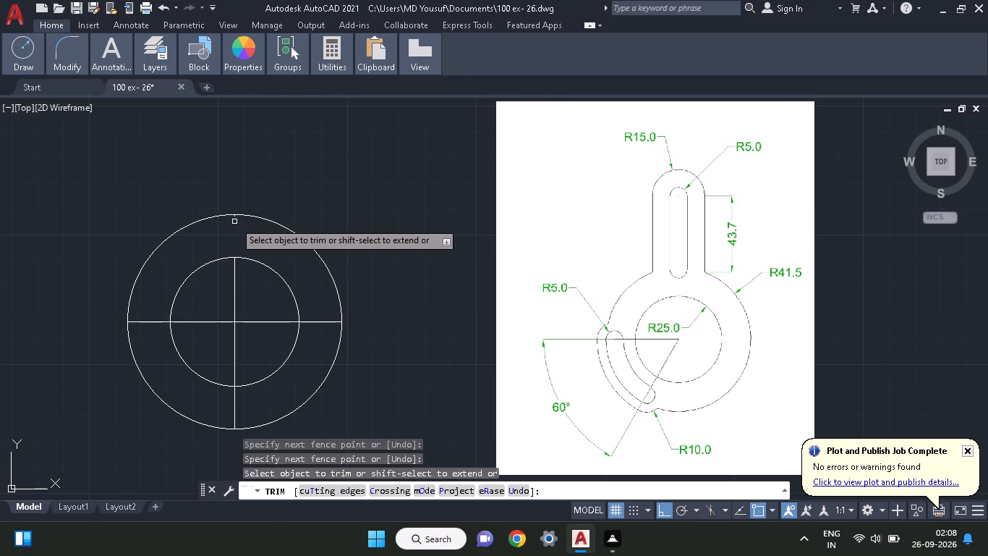
click(234, 218)
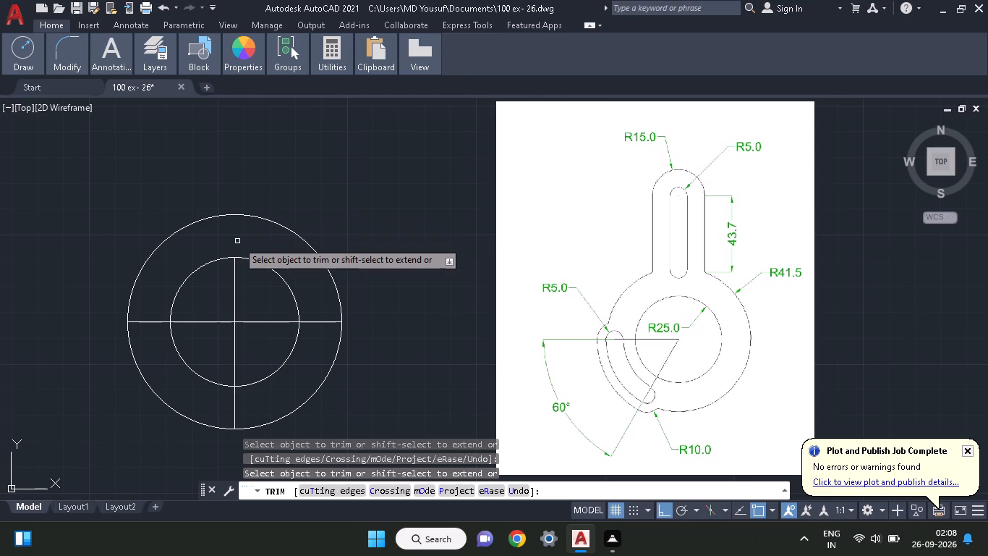
Trim away the remaining horizontal and vertical centre-line segments within the R25 and R41.5 circles.
click(233, 287)
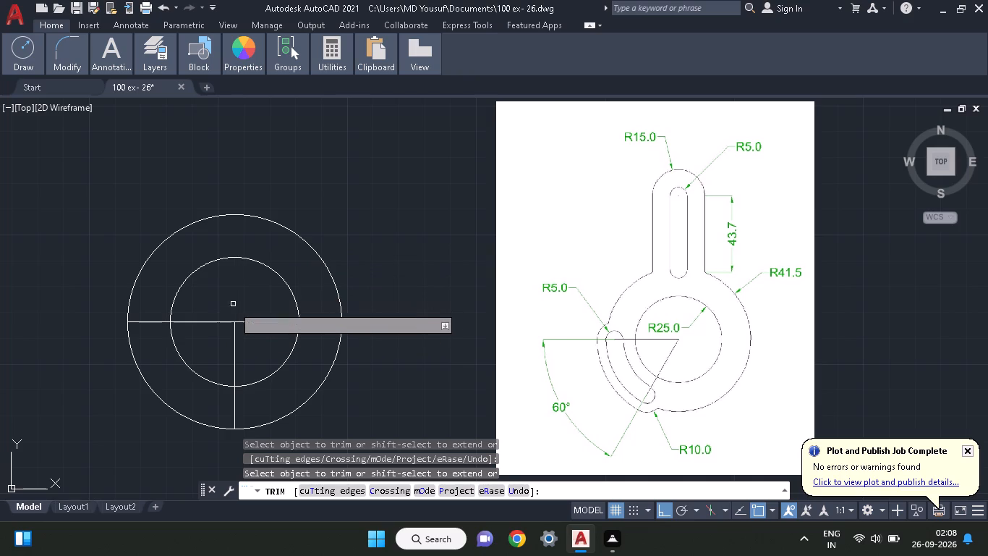
click(234, 323)
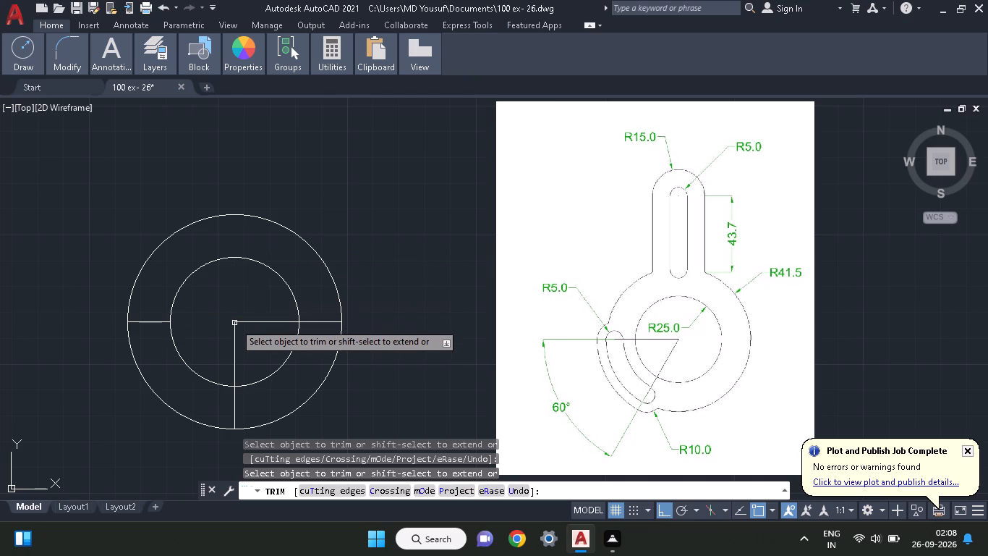
click(273, 323)
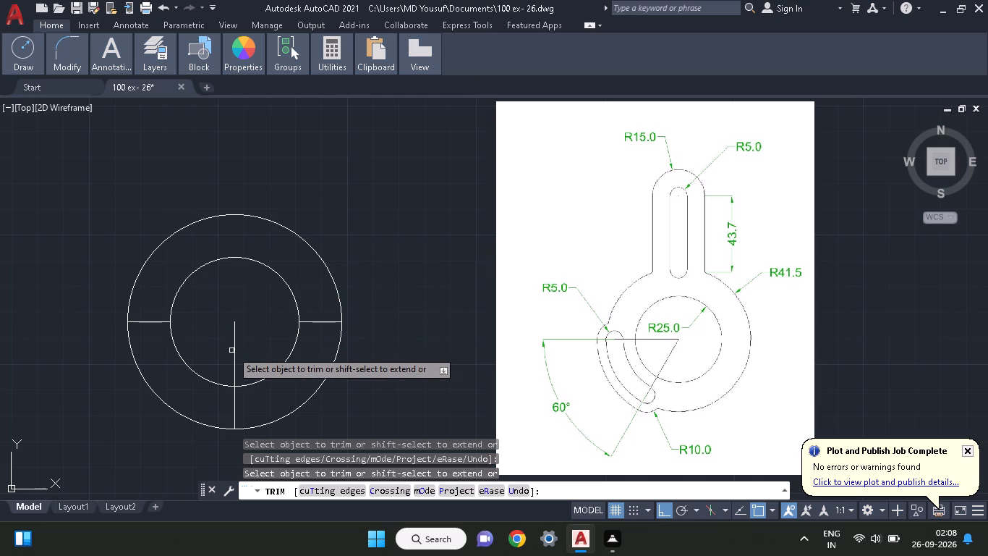
click(234, 333)
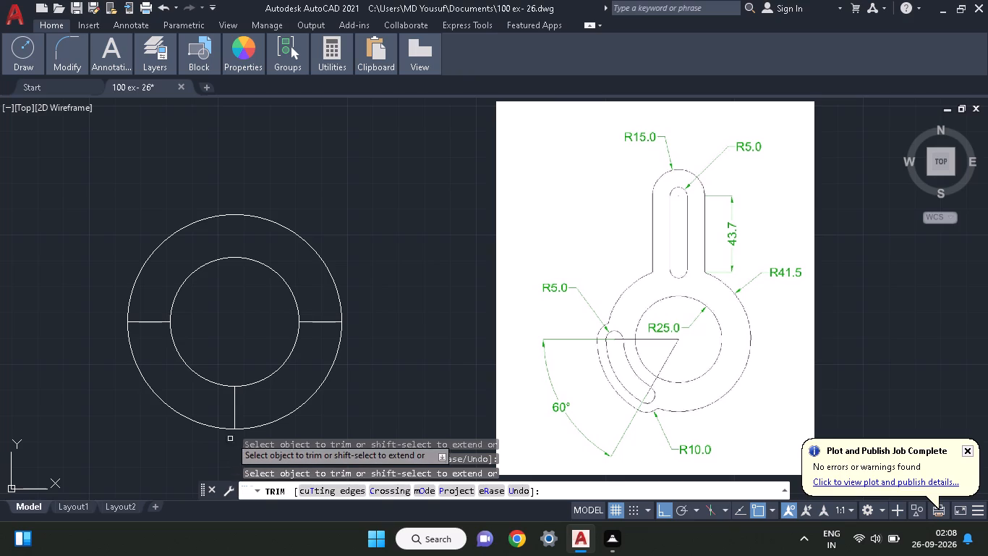
click(234, 415)
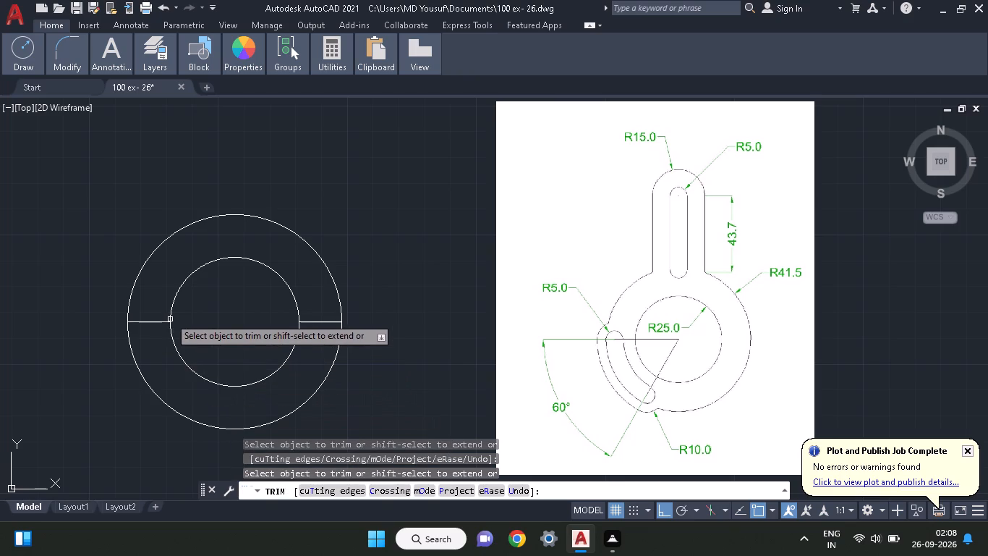
click(147, 320)
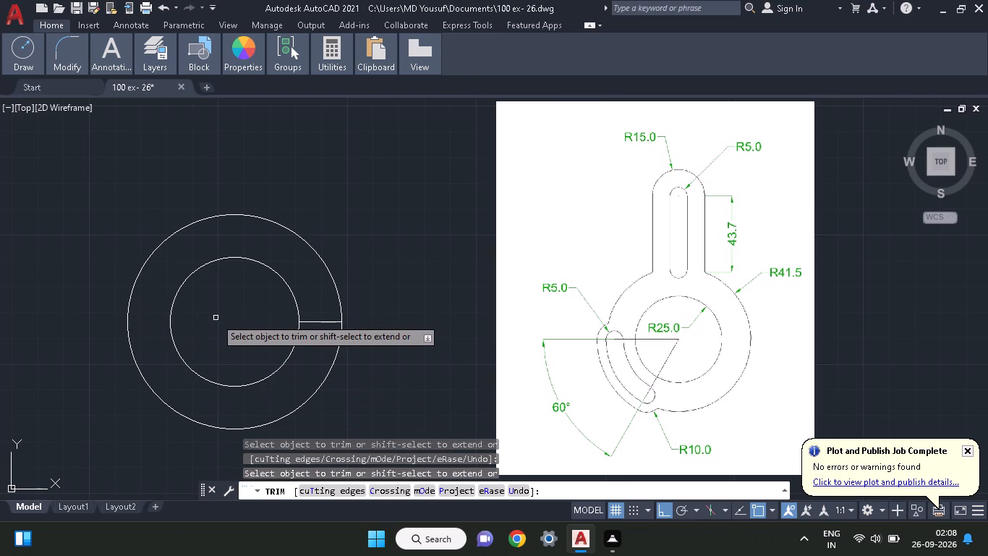
click(314, 321)
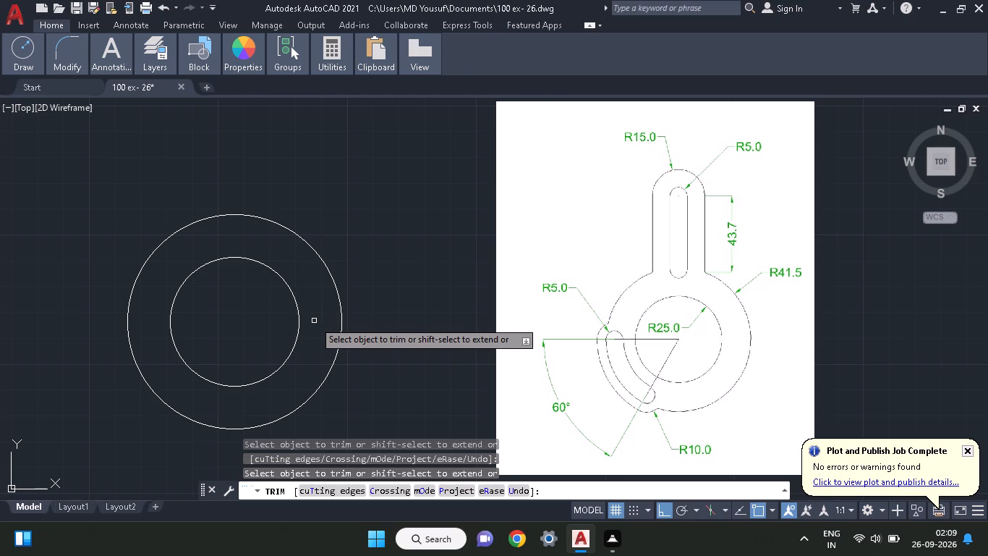
right_click(287, 316)
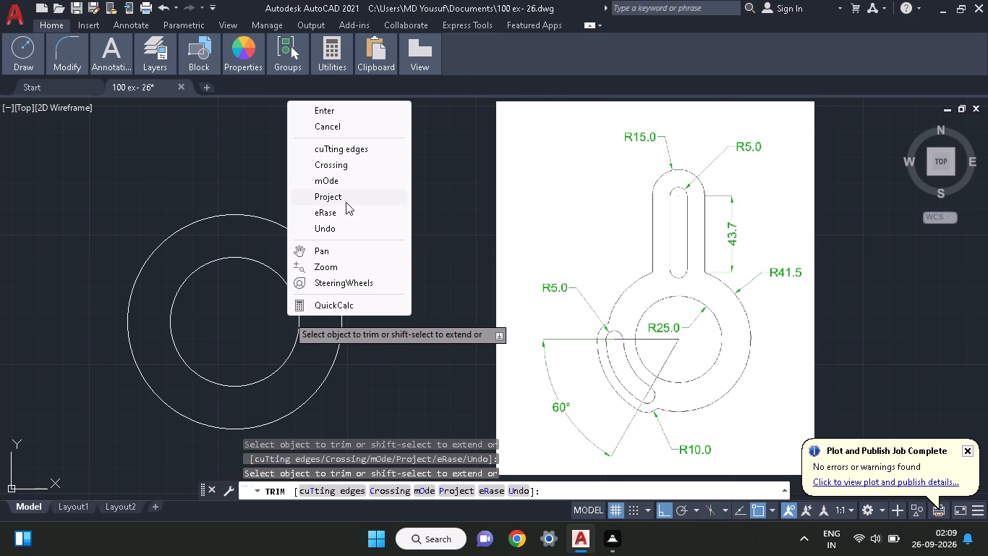
click(359, 111)
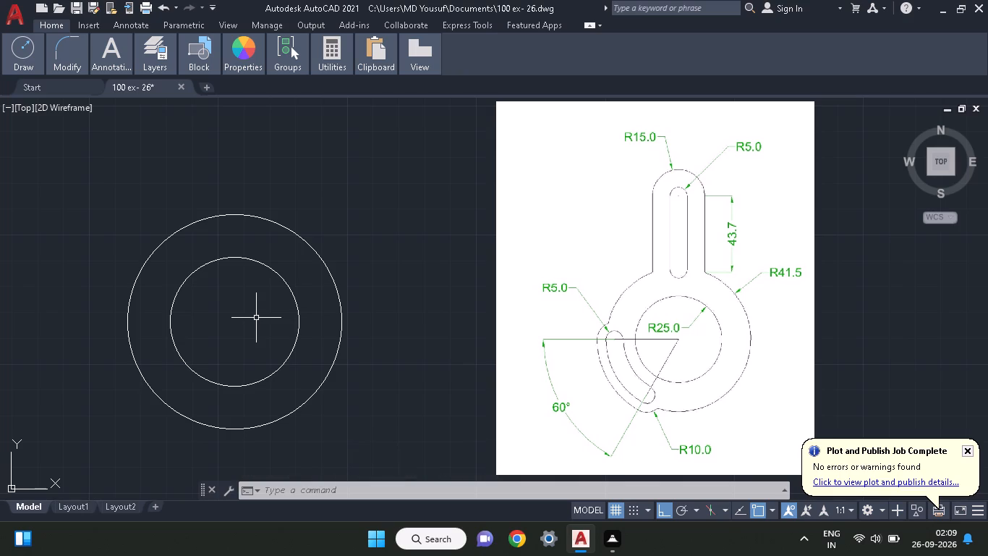
Draw a vertical line 43.7 long upward from the top quadrant of the R41.5 circle.
text(li)
text(ne)
key(space)
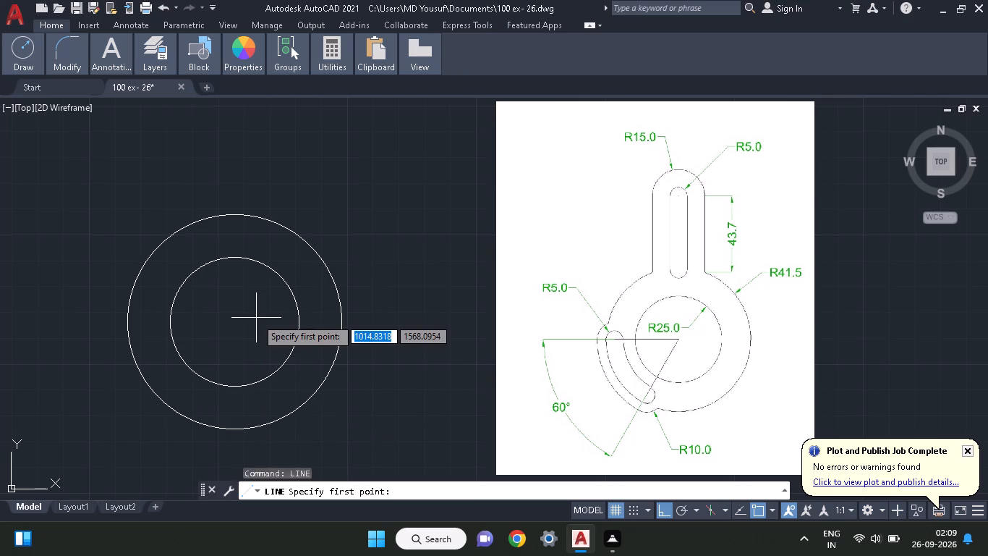
click(234, 218)
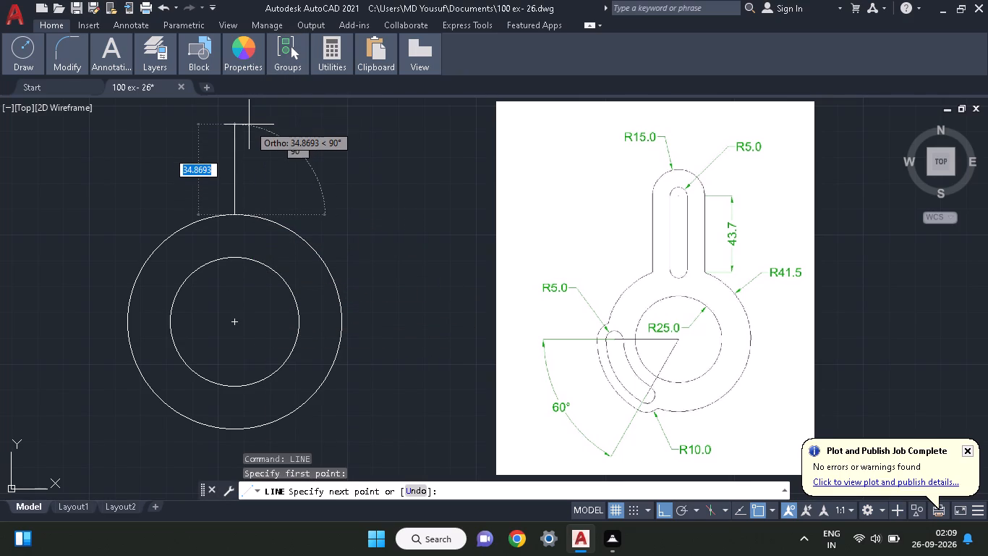
text(43.)
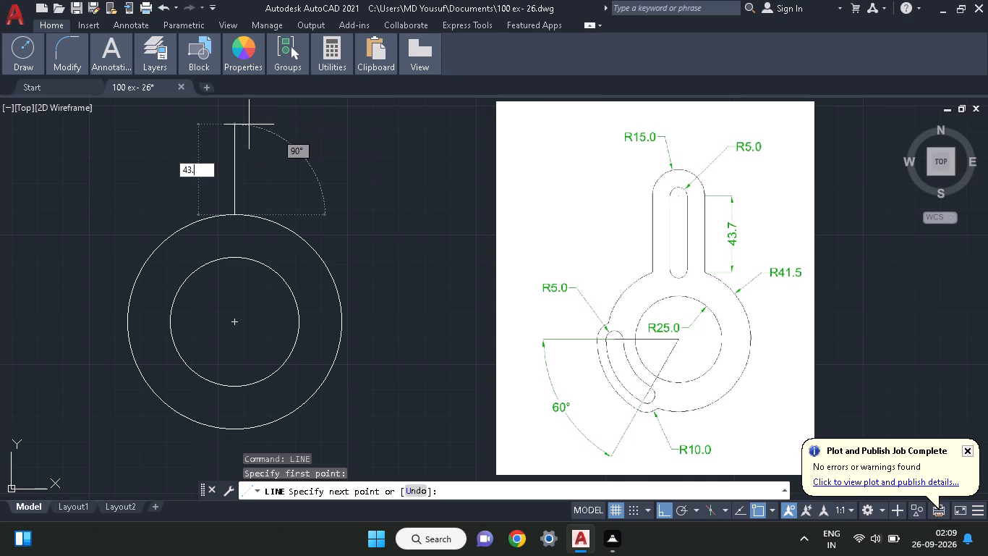
key(7)
key(Return)
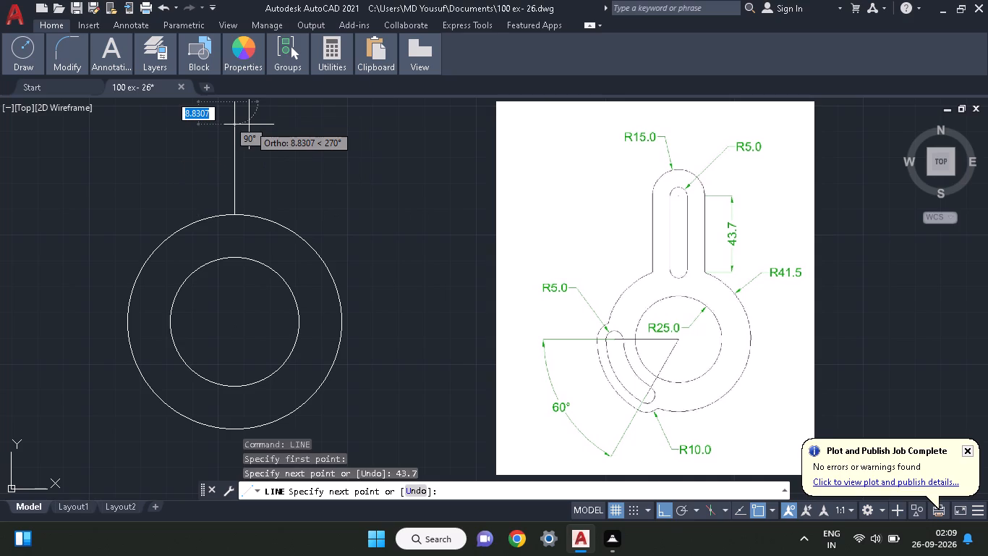
key(Return)
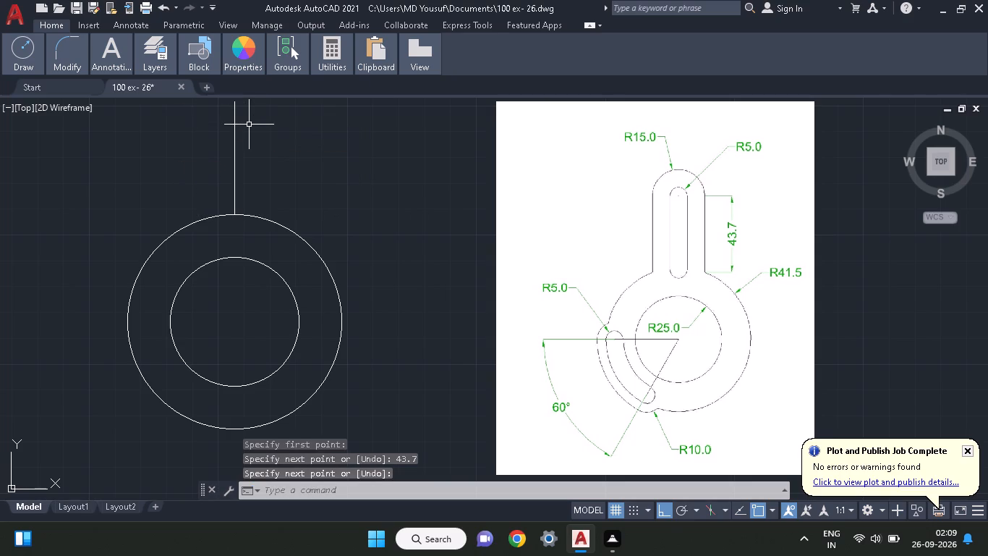
Draw a horizontal line 5 long from the vertical line's midpoint toward the reference image.
middle_drag(277, 219, 272, 260)
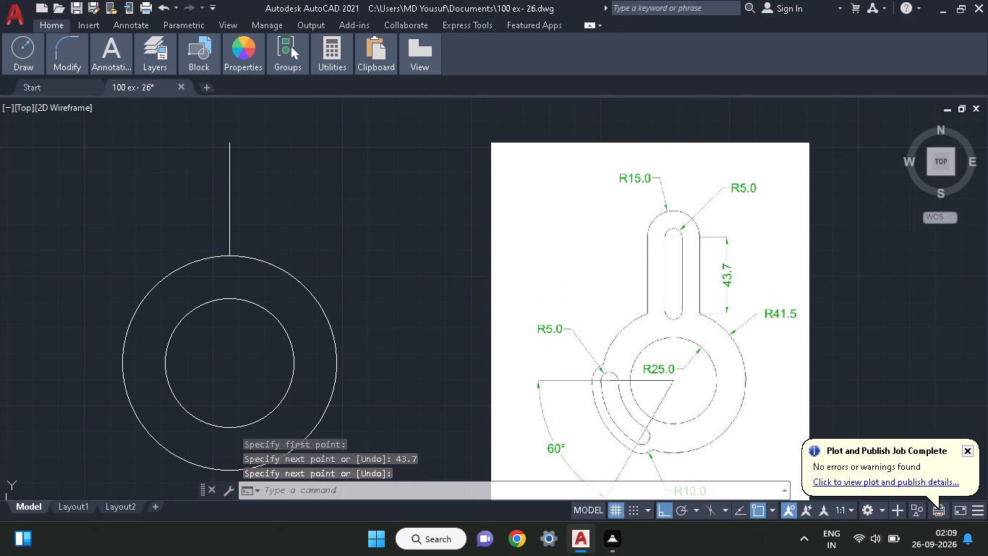
middle_drag(272, 260, 284, 248)
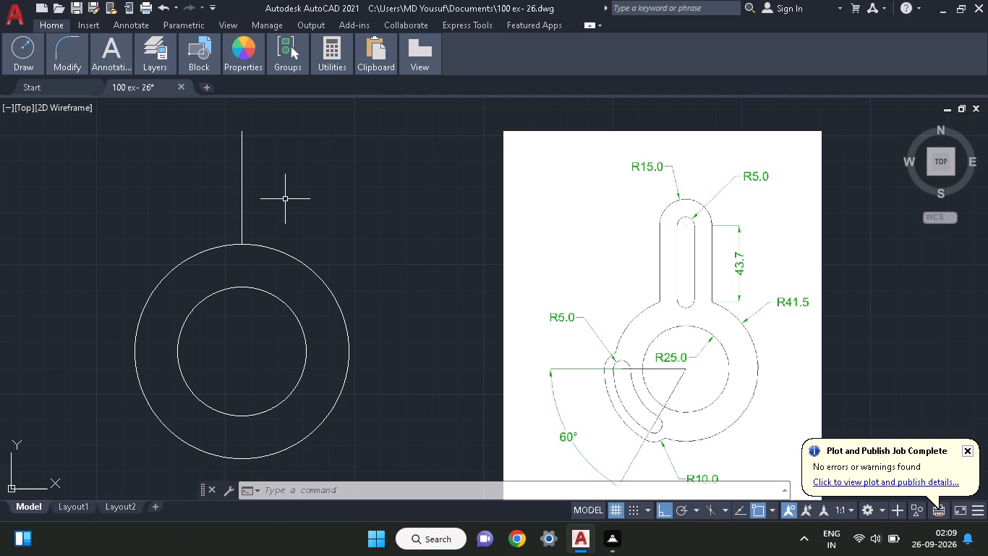
text(line)
key(space)
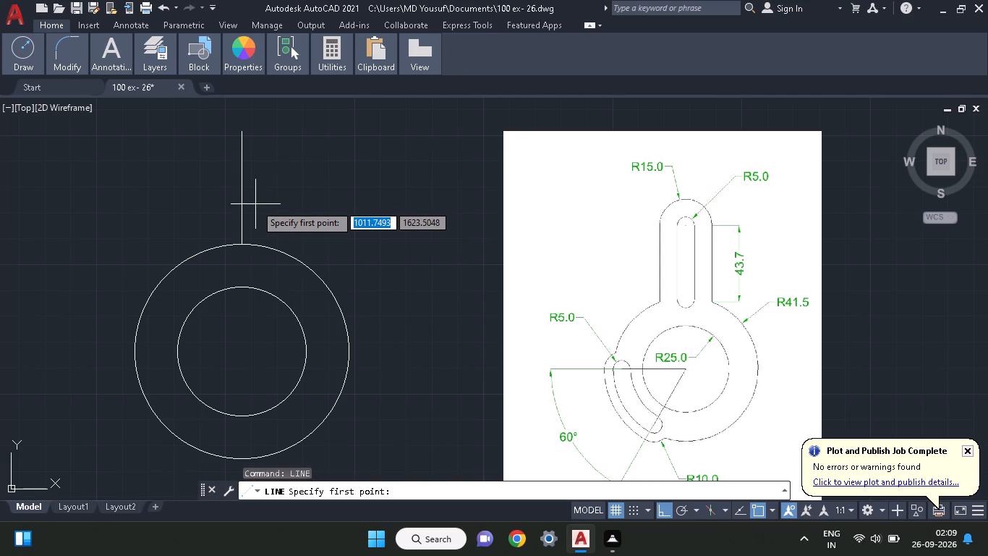
click(238, 188)
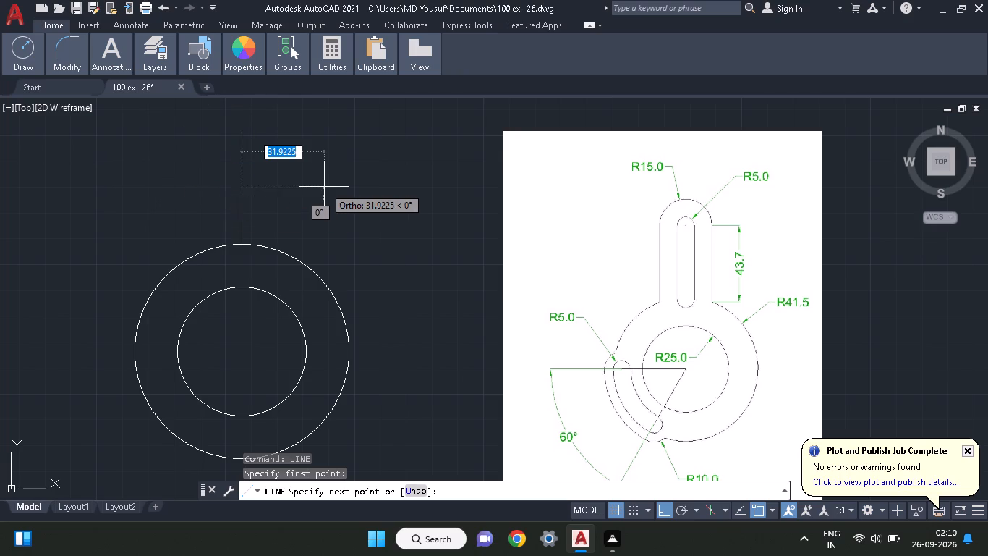
key(5)
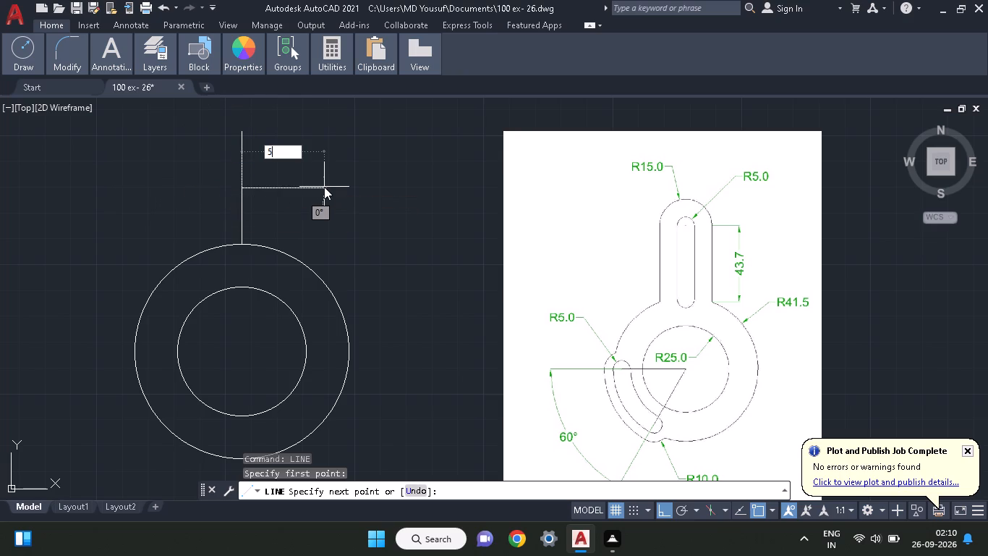
key(Return)
key(Return)
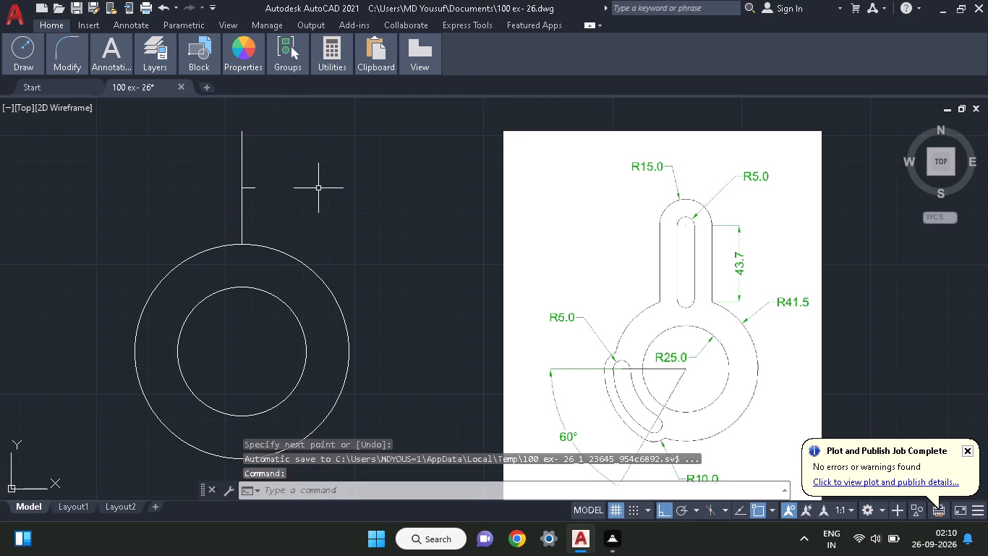
Draw a horizontal line 5 long from the 43.7 vertical line's midpoint, heading away from the reference image.
key(l)
key(i)
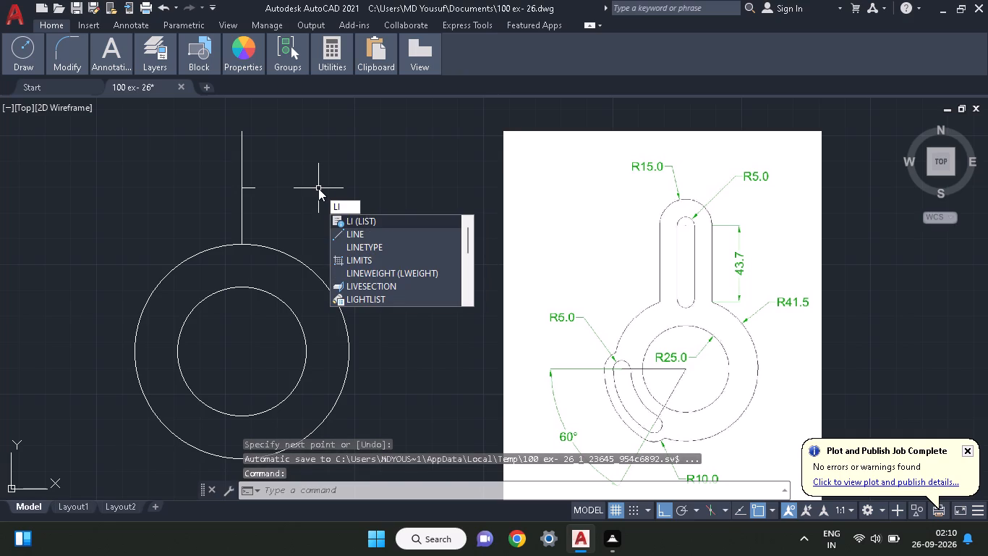
key(n)
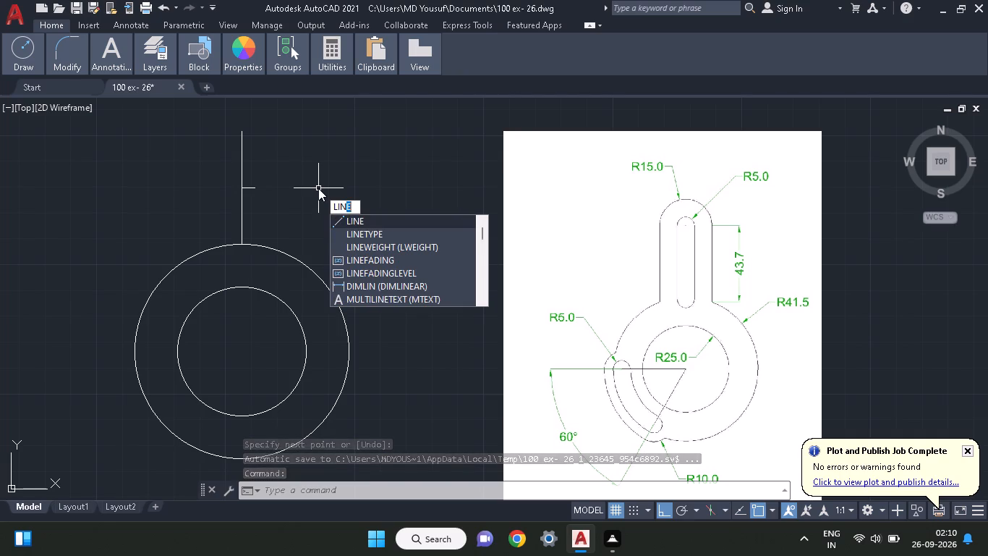
text(e)
key(space)
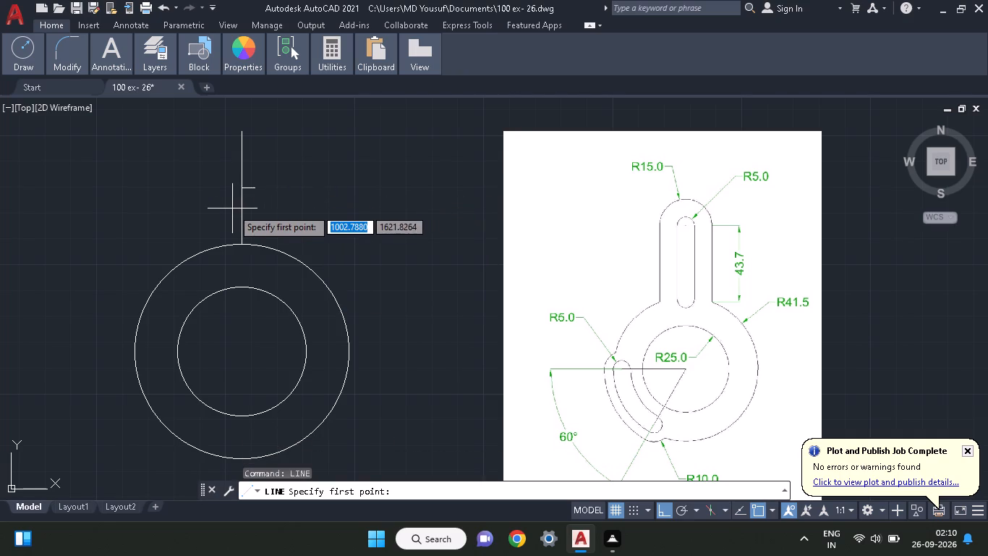
click(240, 190)
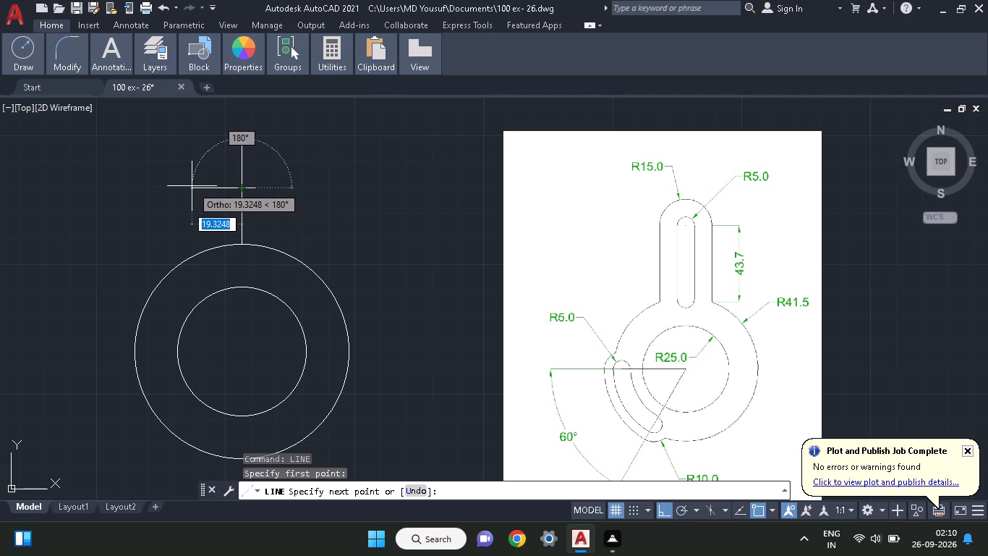
key(5)
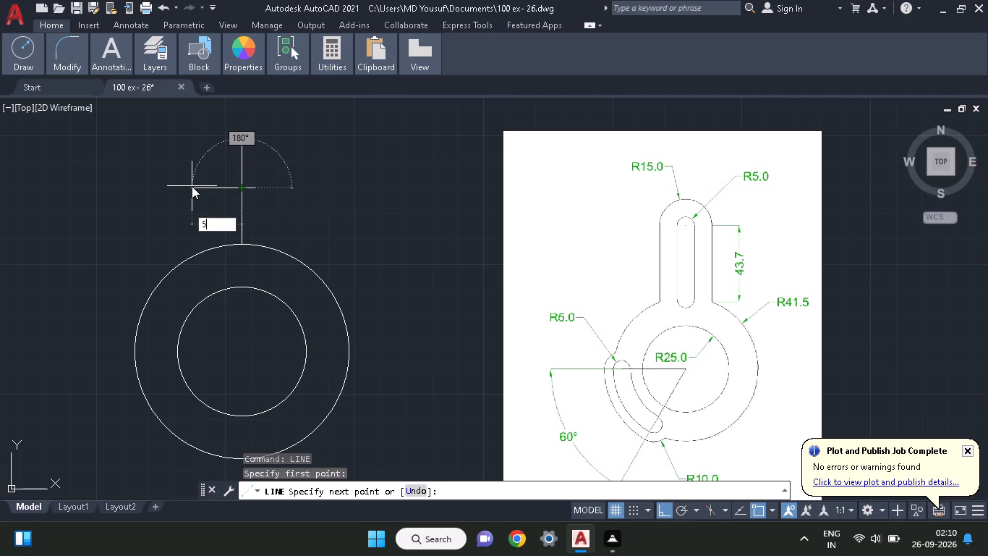
key(Return)
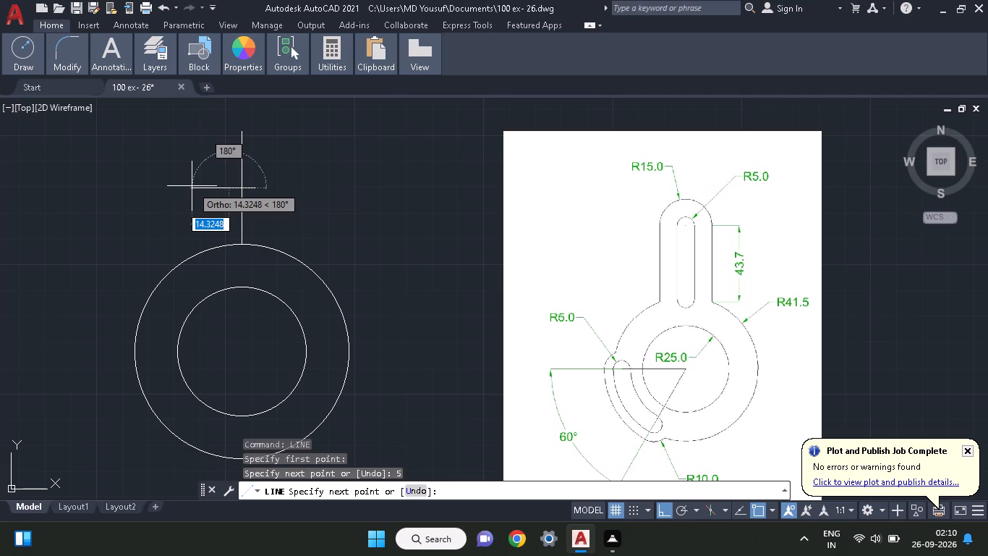
key(Return)
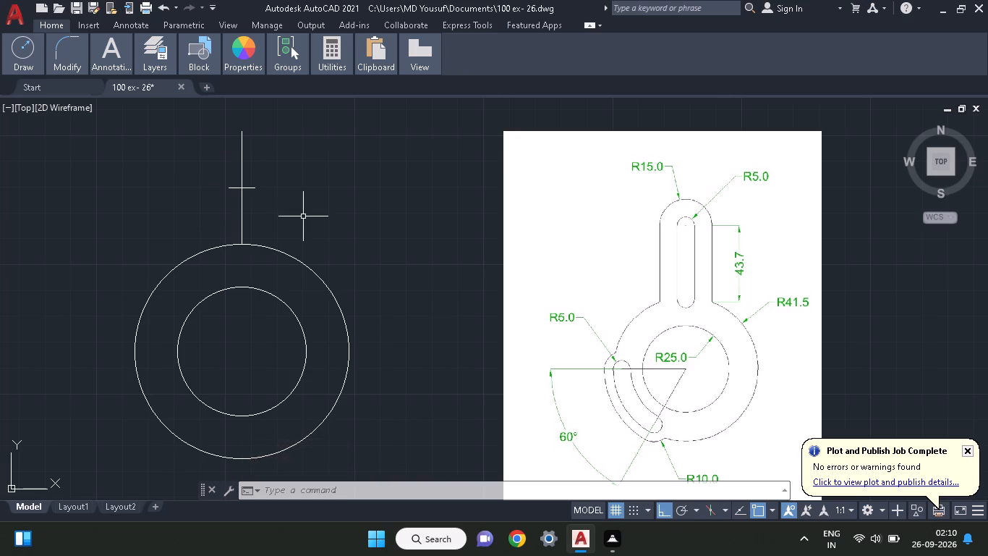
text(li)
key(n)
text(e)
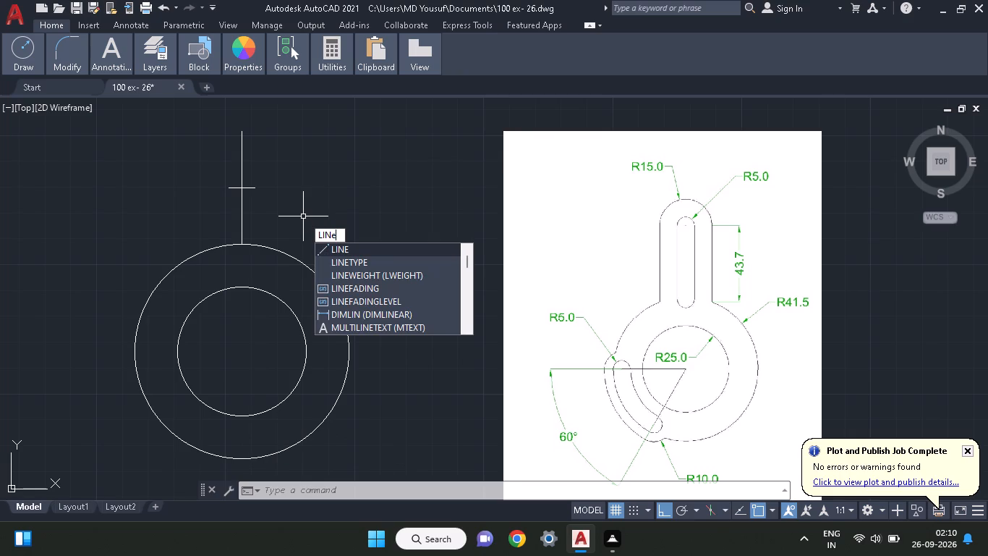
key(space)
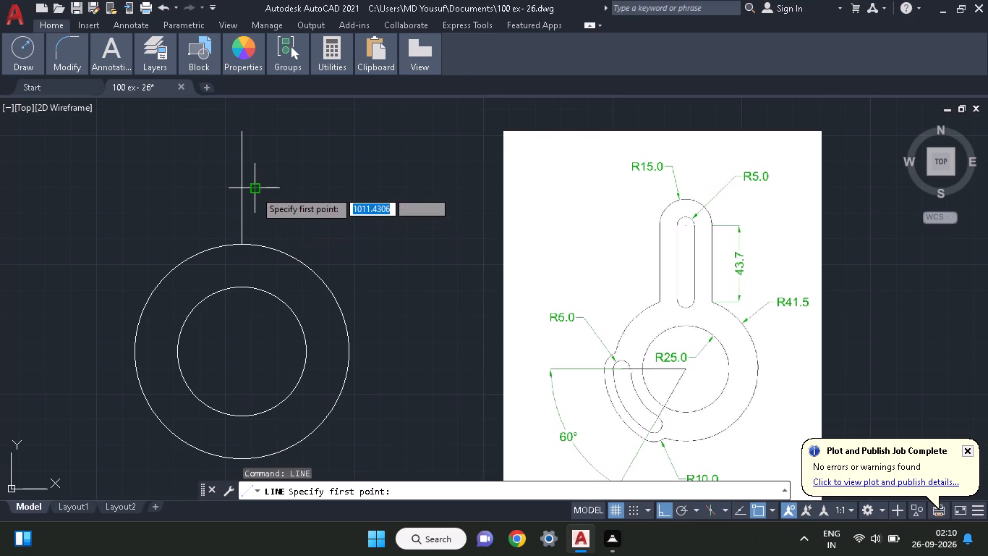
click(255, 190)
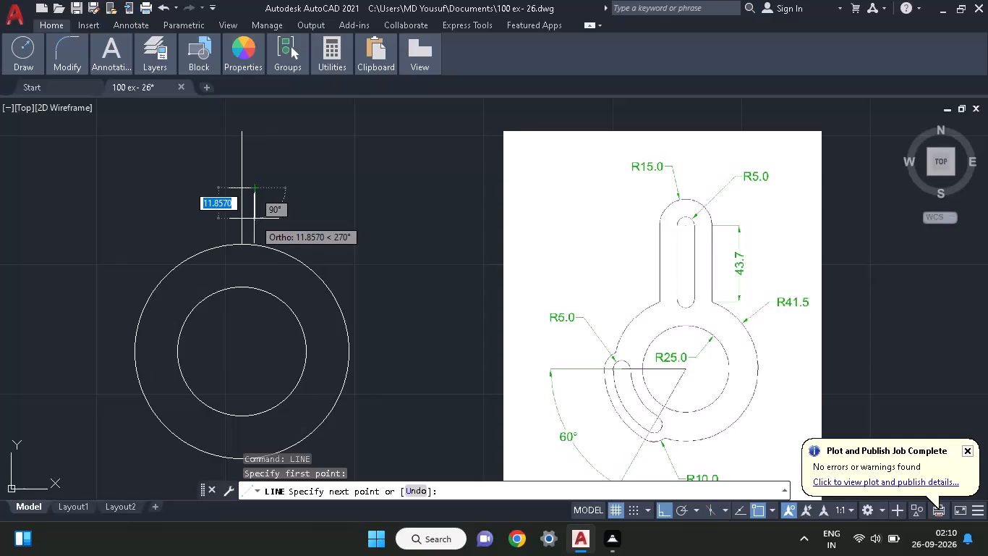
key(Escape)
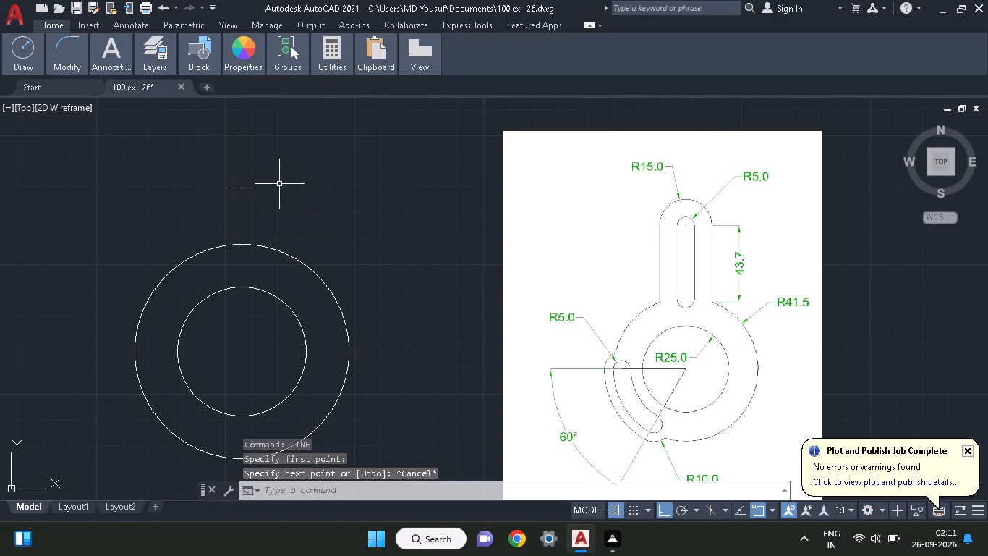
Draw connected lines from the R41.5 circle's top quadrant: 5 horizontally toward the reference image and 43.7 vertically upward.
key(l)
key(i)
key(n)
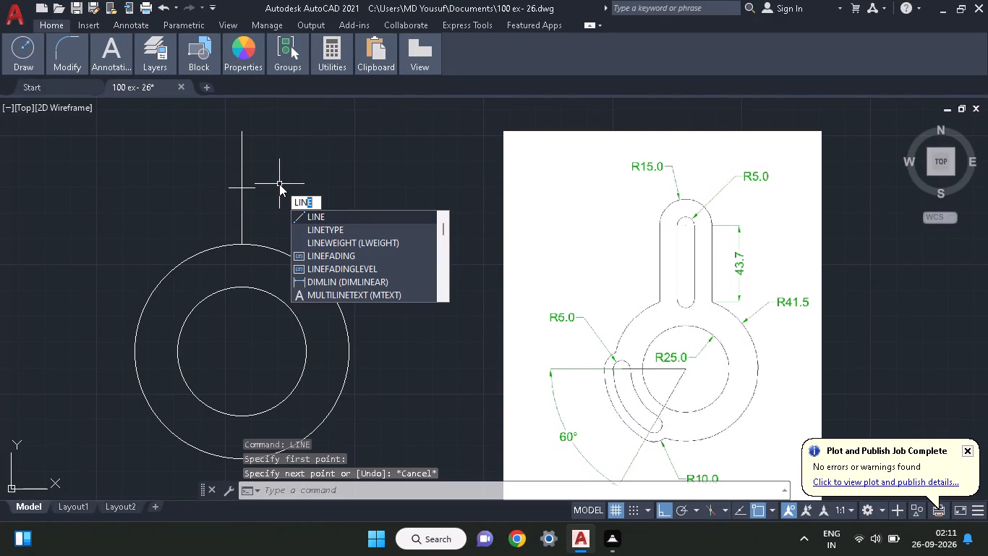
text(e)
key(space)
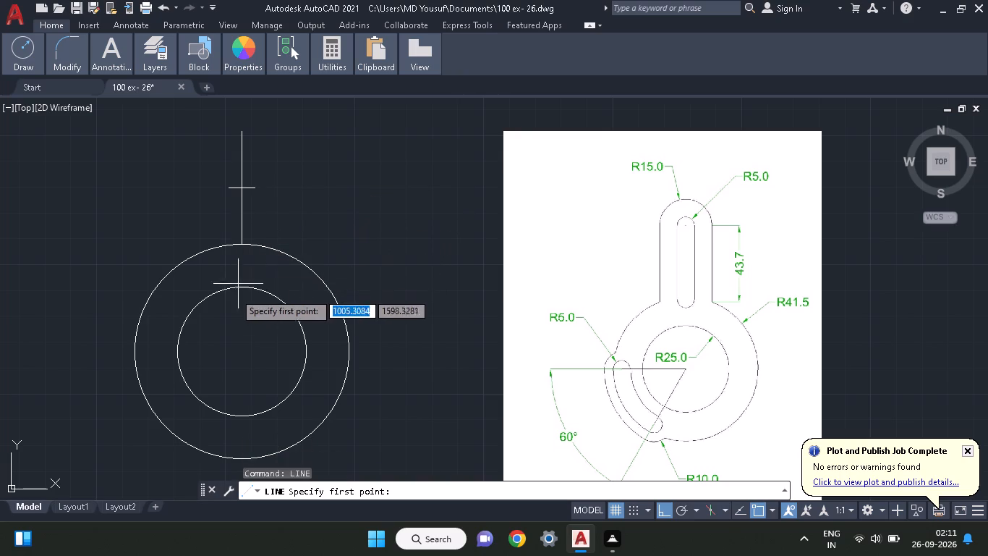
click(242, 244)
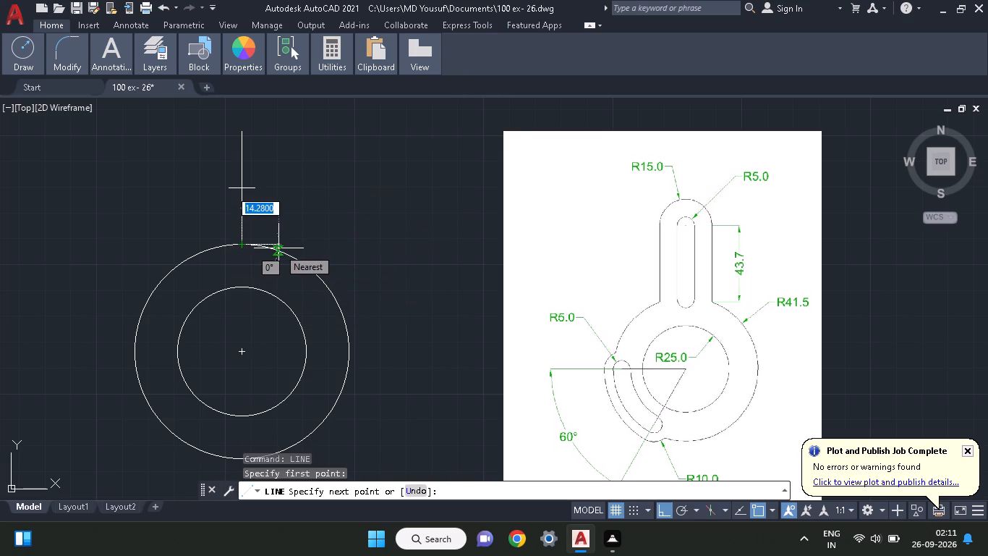
key(5)
key(Return)
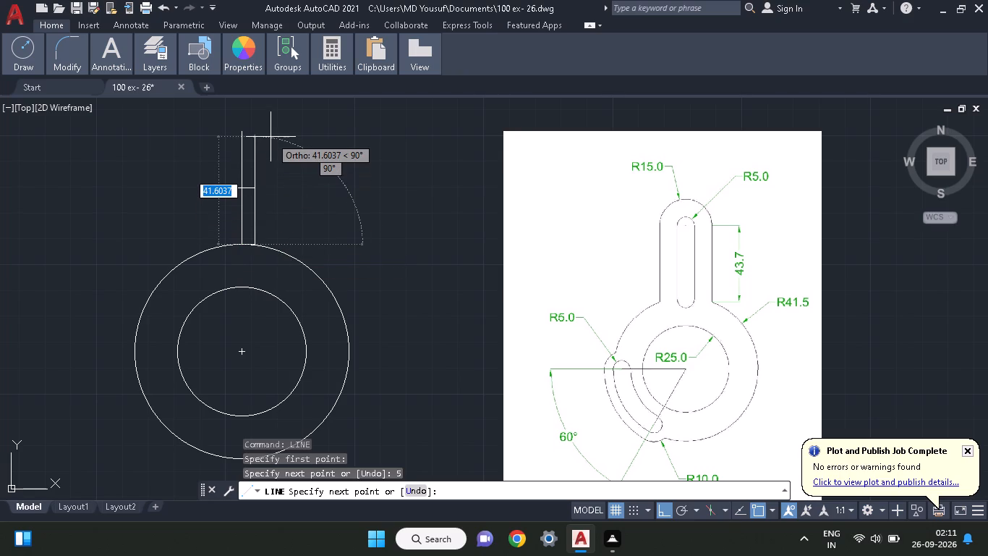
key(4)
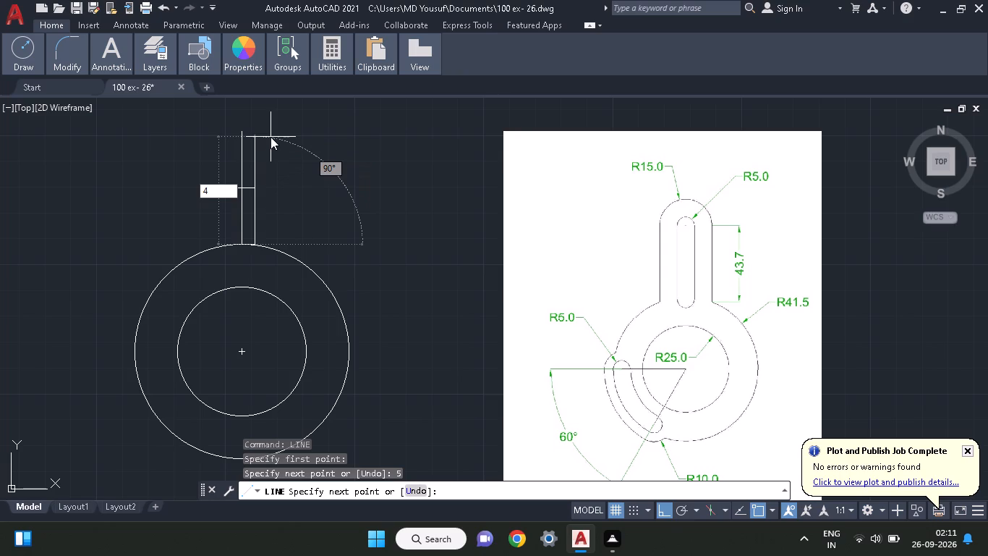
text(3.)
key(7)
key(Return)
key(Return)
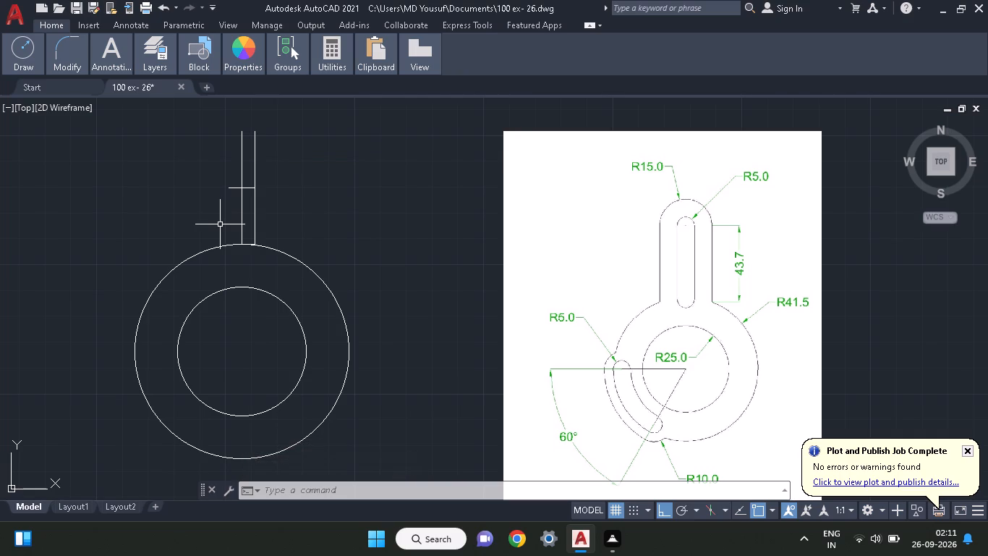
Draw connected lines from the R41.5 circle's top quadrant: 5 horizontally away from the reference image and 43.7 vertically upward.
text(line)
key(space)
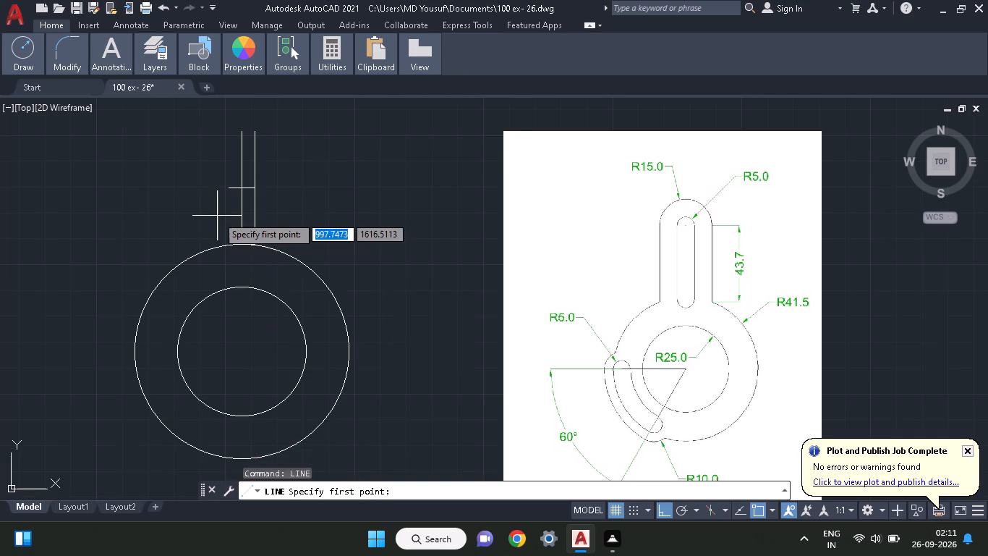
click(242, 245)
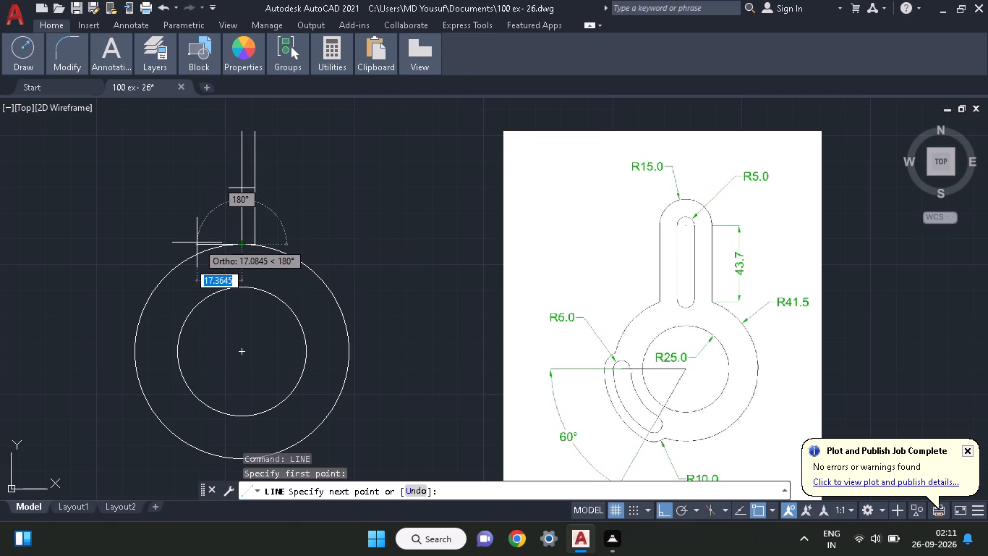
key(5)
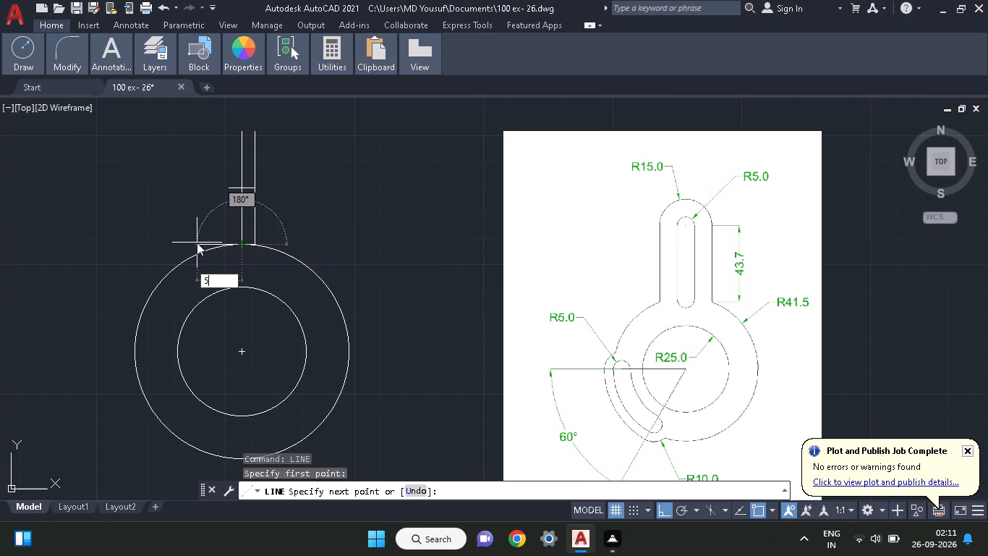
key(Return)
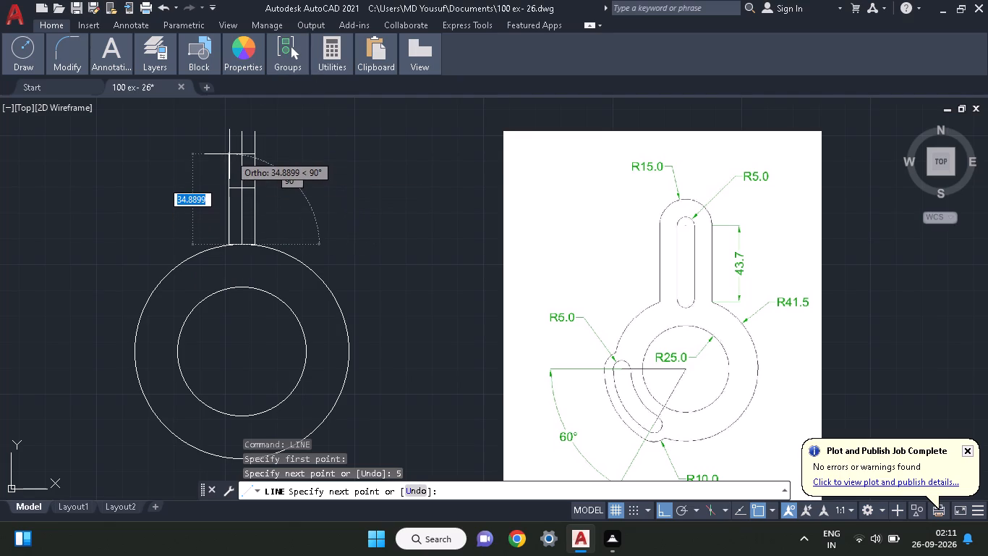
text(43.7)
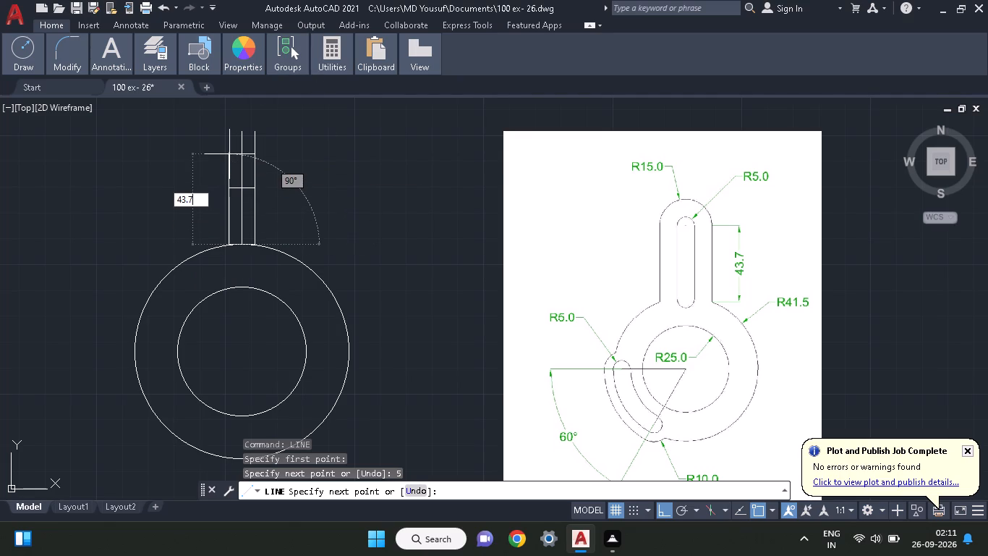
key(Return)
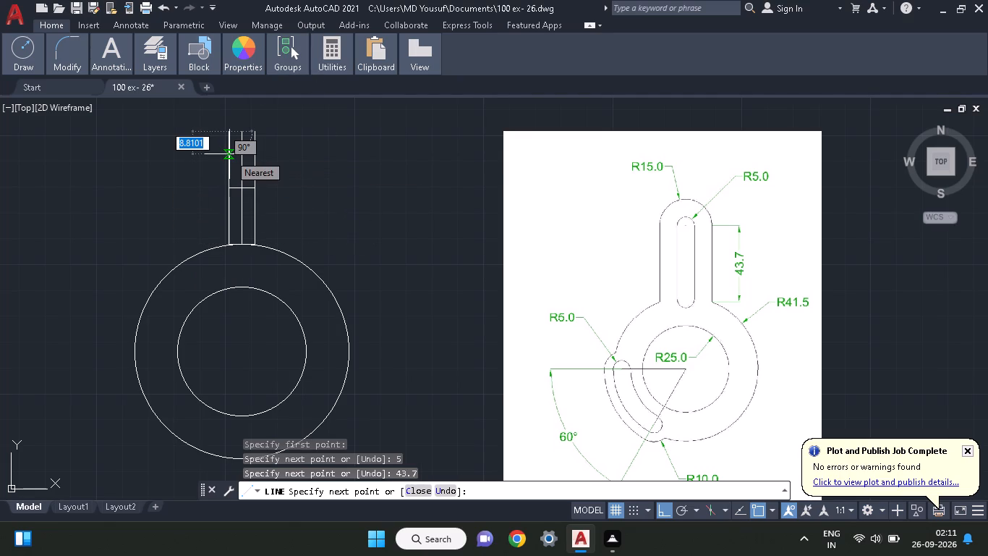
key(Return)
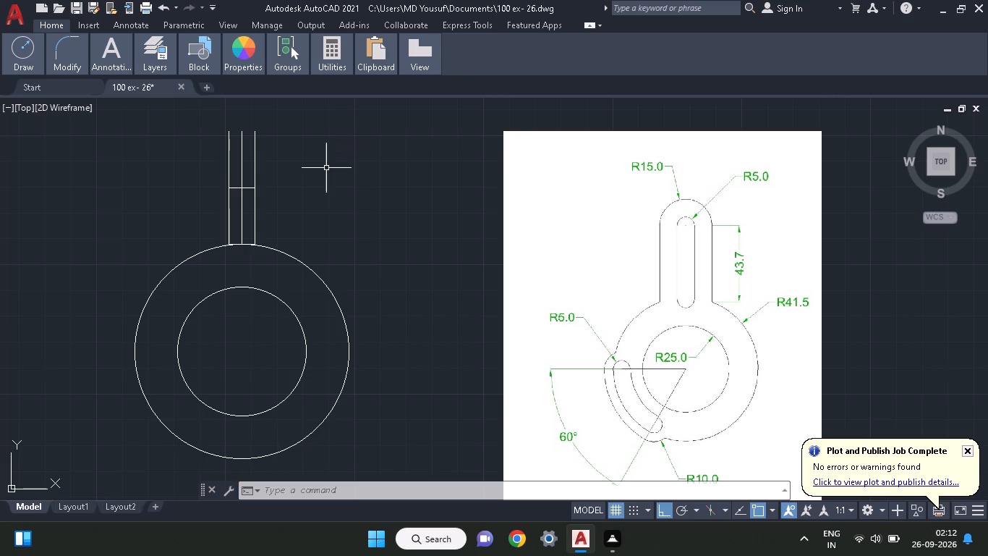
Draw a circle of radius 5 centred on the upper endpoint of the slot's vertical centre line.
middle_drag(326, 168, 334, 235)
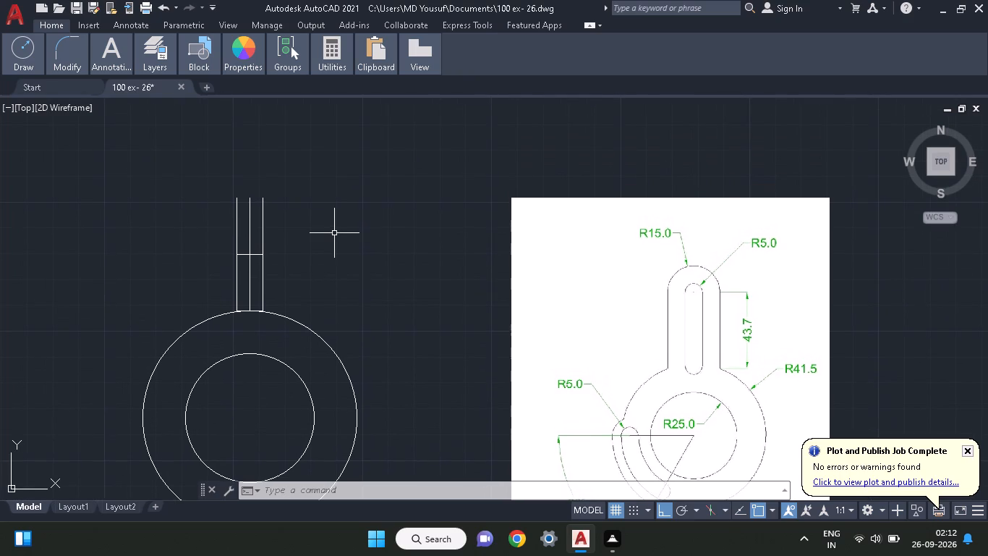
key(c)
key(i)
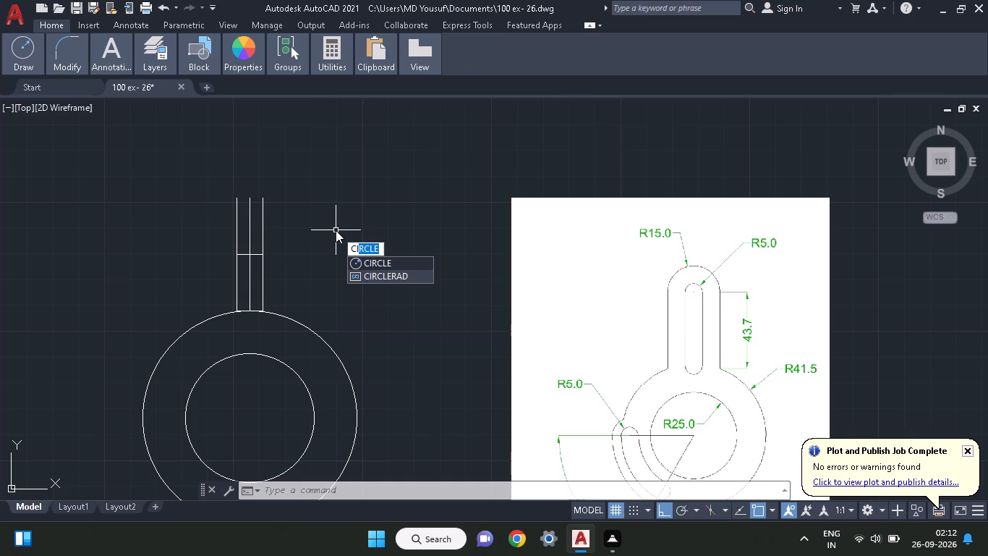
key(r)
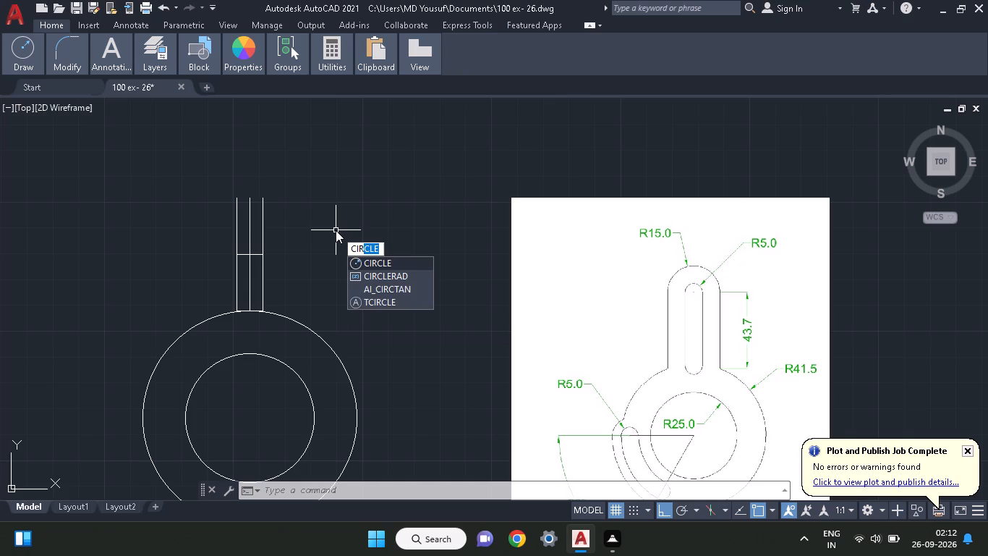
key(c)
key(l)
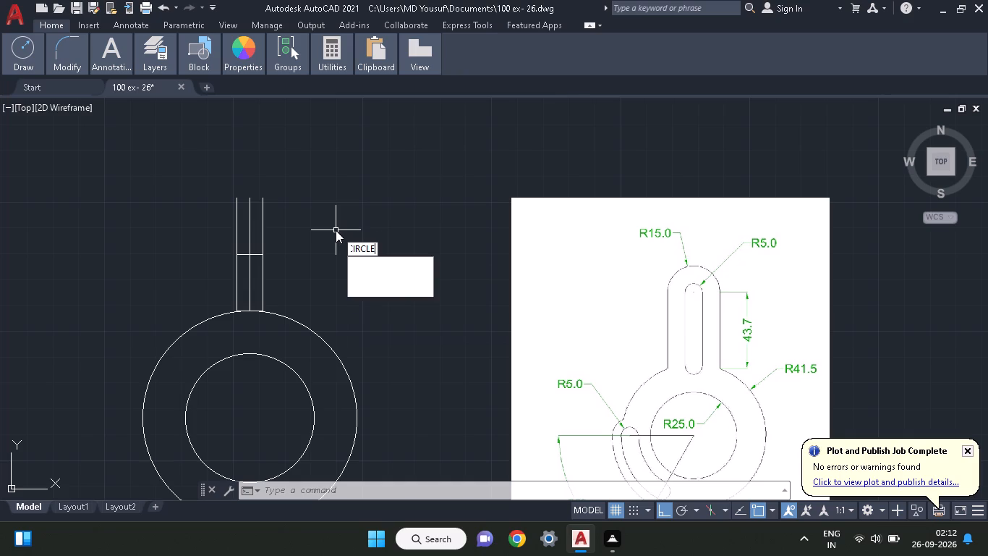
text(e)
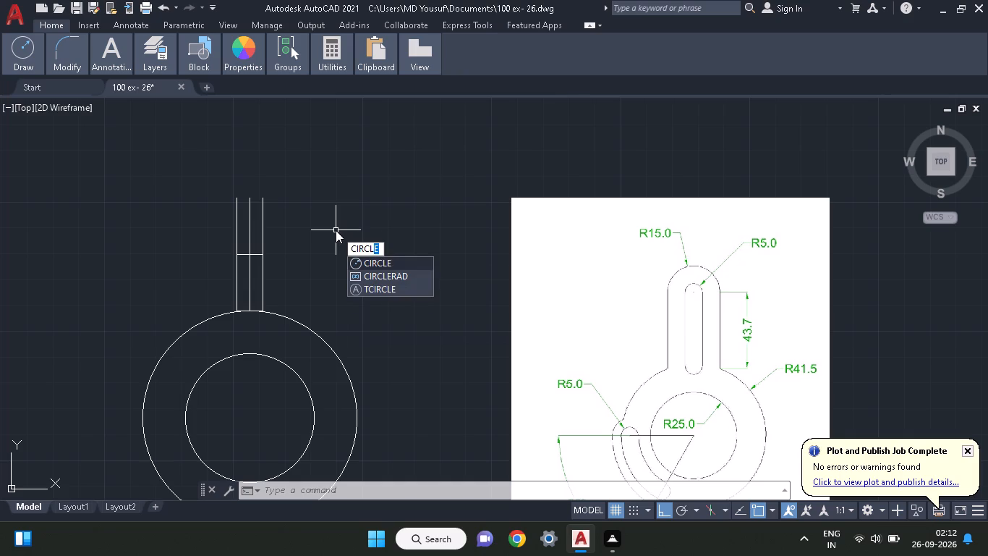
key(space)
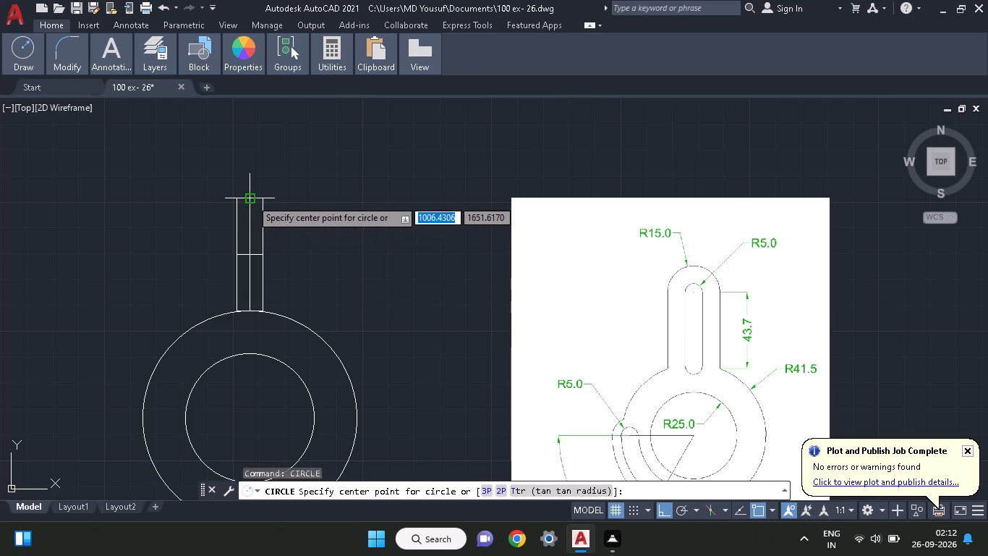
click(251, 199)
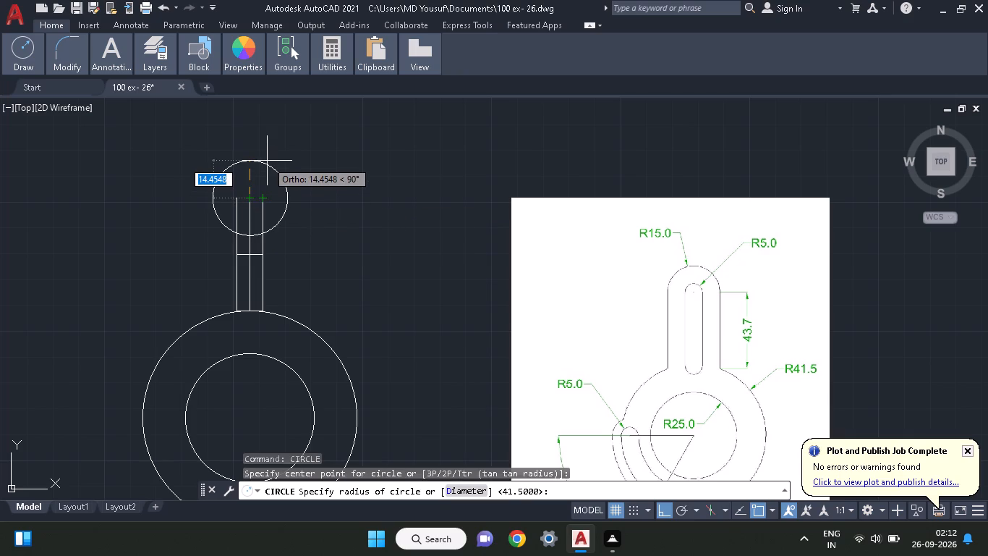
key(5)
key(Return)
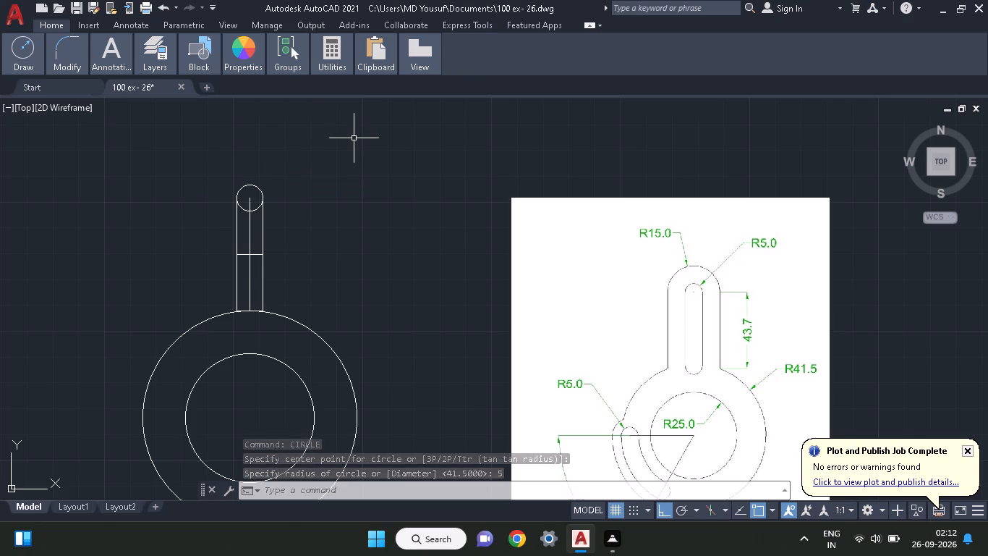
Trim away both lower quarters of the radius 5 circle, leaving a semicircular cap joining the two vertical slot lines.
text(tr)
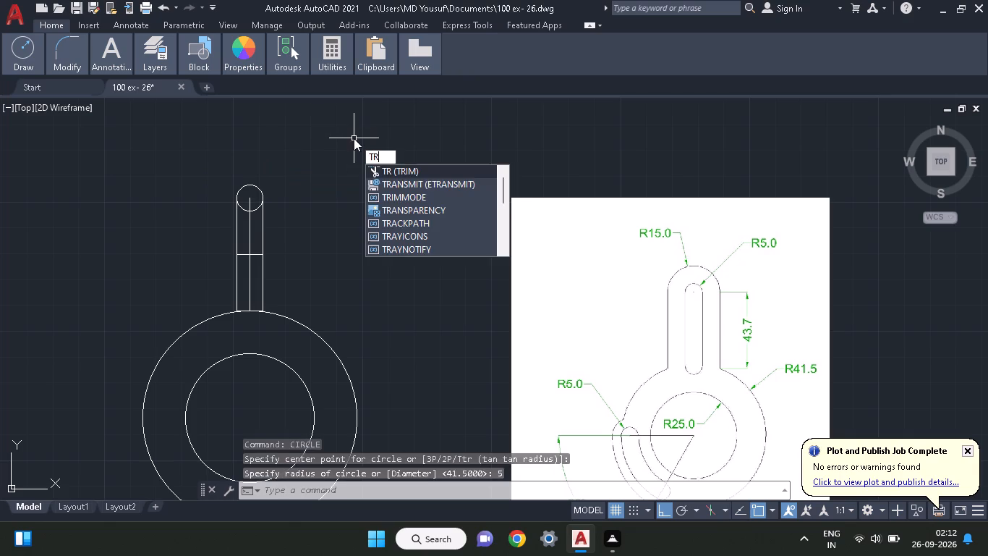
key(i)
key(m)
key(space)
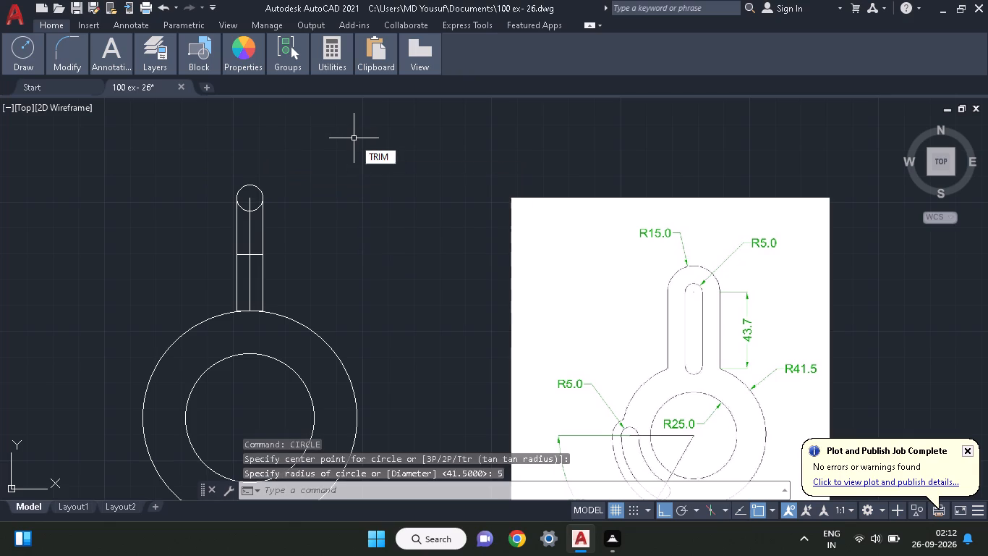
click(258, 207)
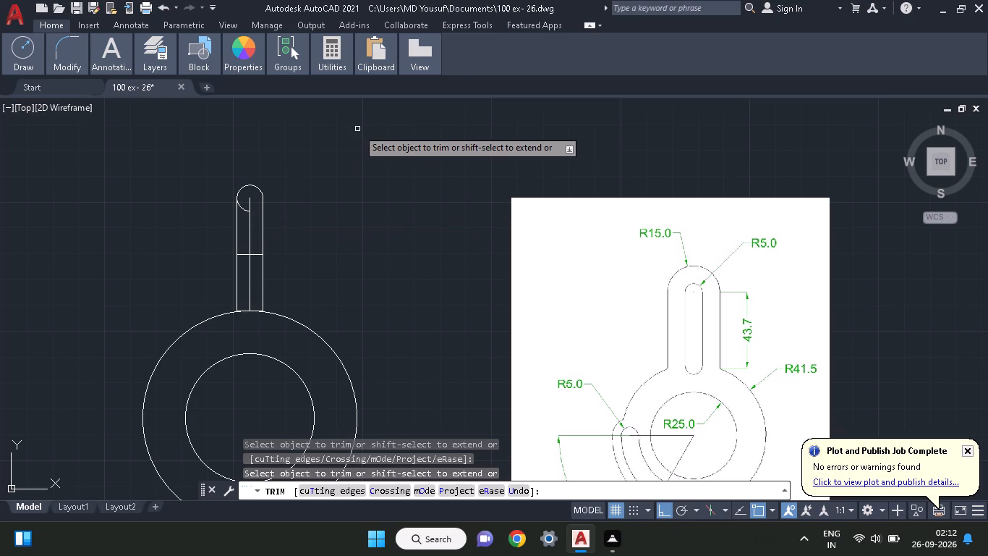
key(space)
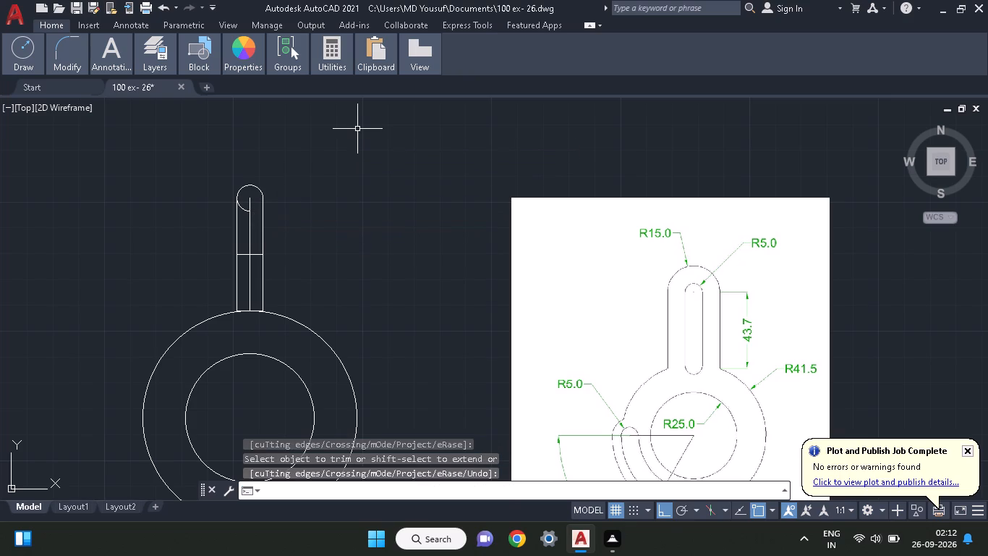
text(tr)
text(im)
key(space)
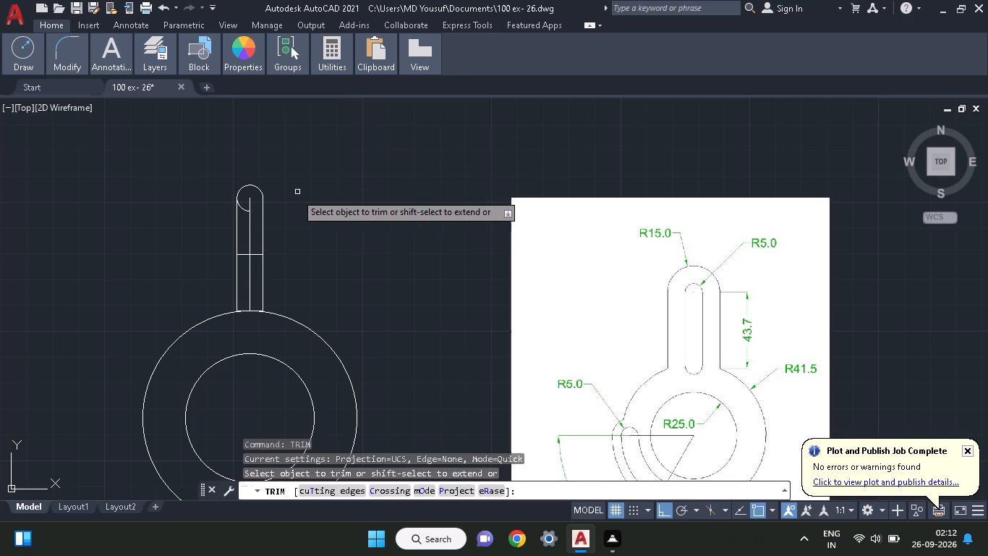
click(242, 206)
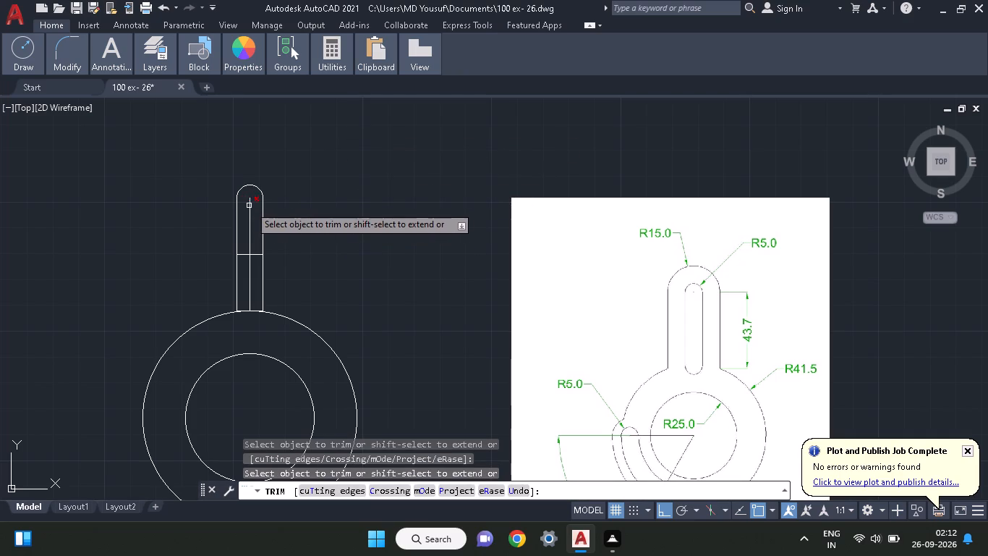
key(space)
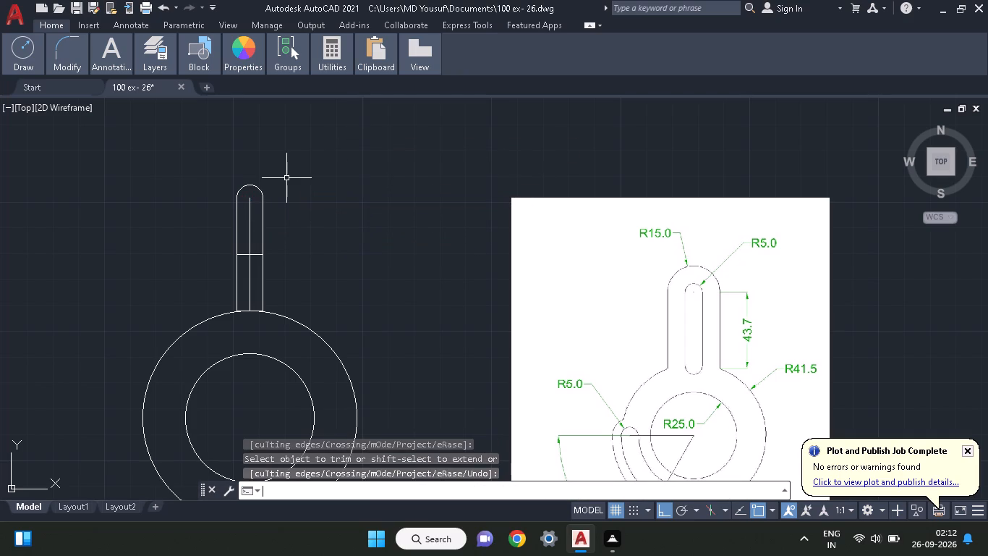
Trim the upper half of the slot's vertical centre line, above the horizontal midpoint lines.
text(tr)
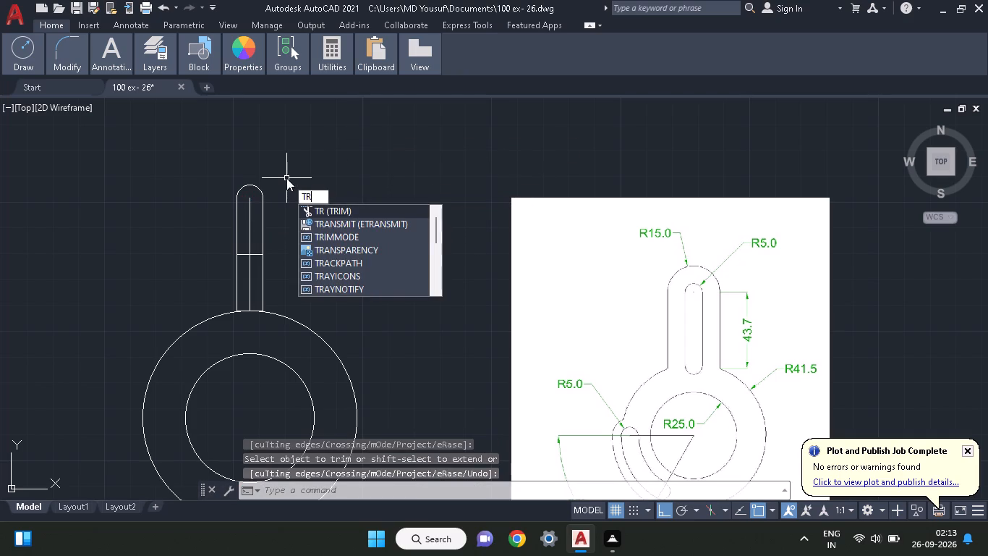
key(i)
key(m)
key(space)
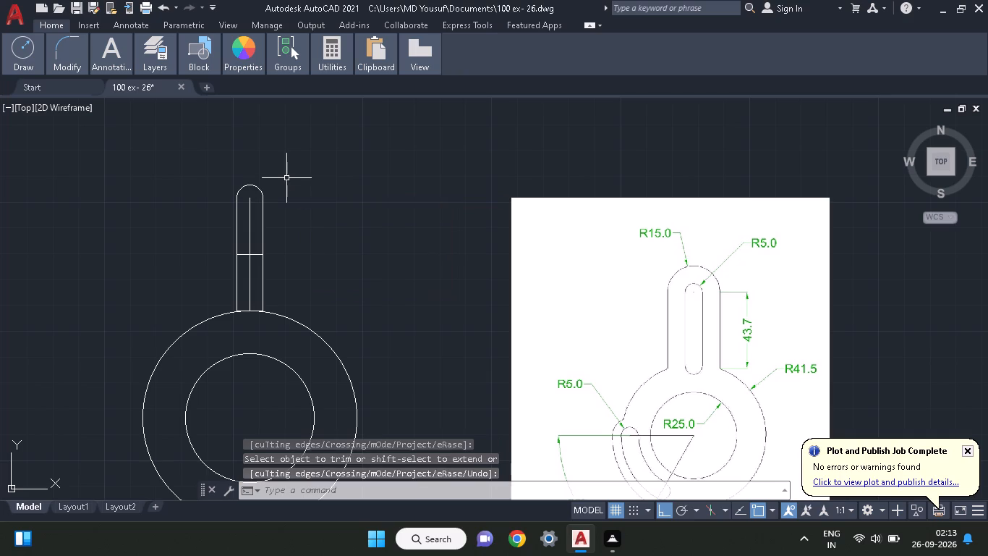
click(250, 235)
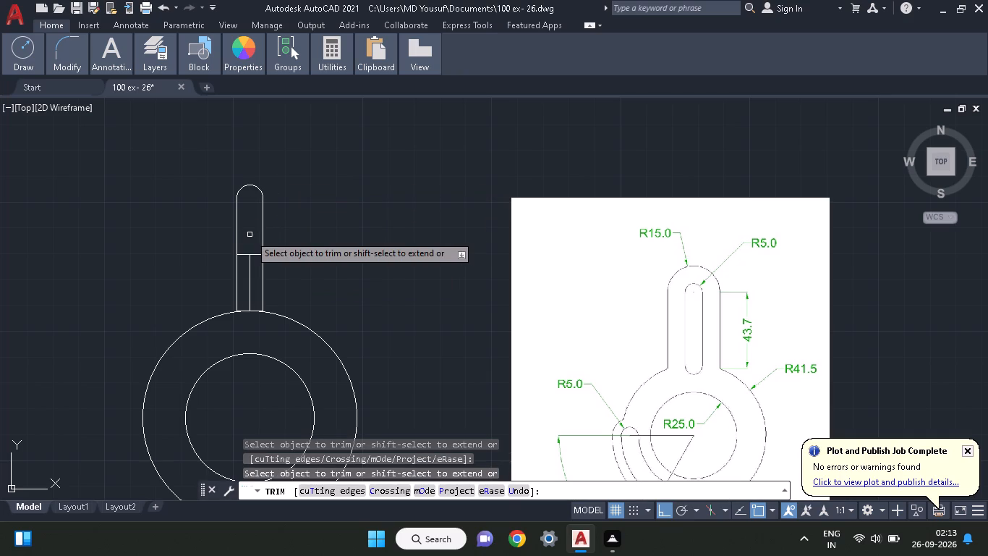
key(space)
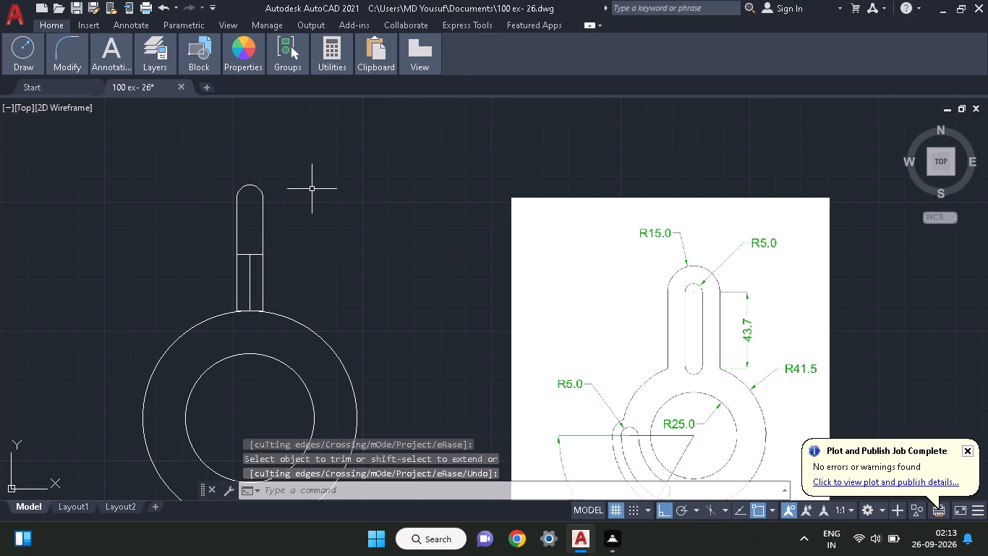
Trim away the two short horizontal lines at the slot's mid-height, on both sides of the centre line.
text(trim)
key(space)
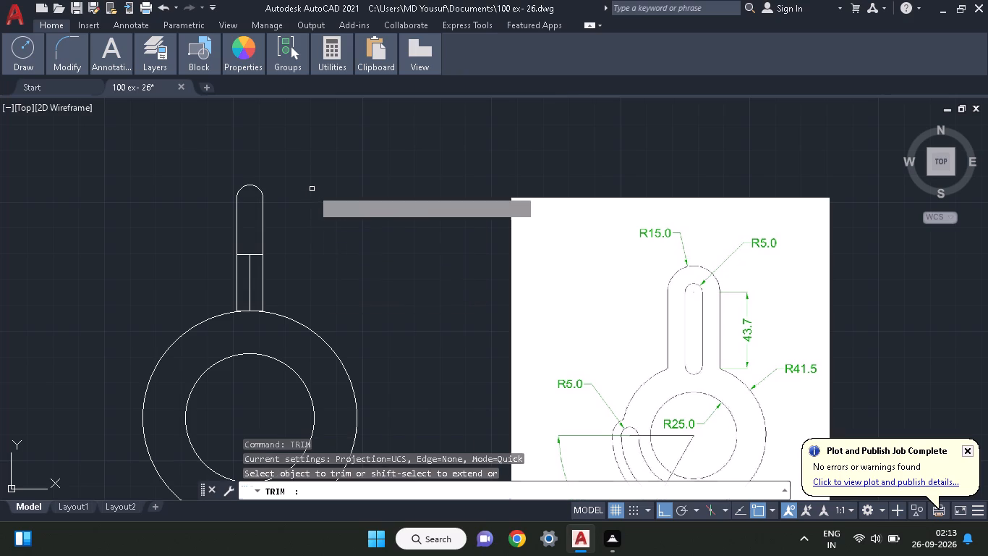
click(258, 256)
key(space)
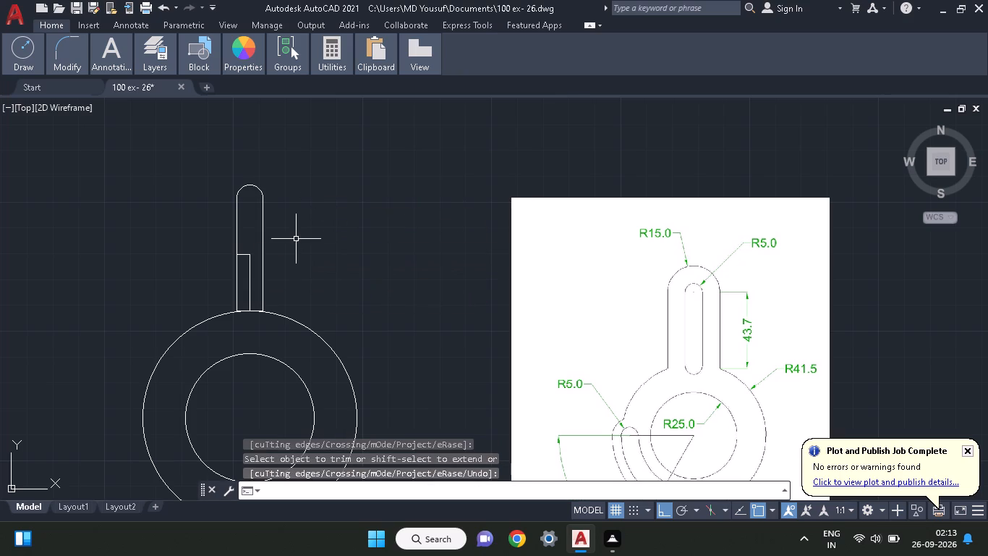
text(trim)
key(space)
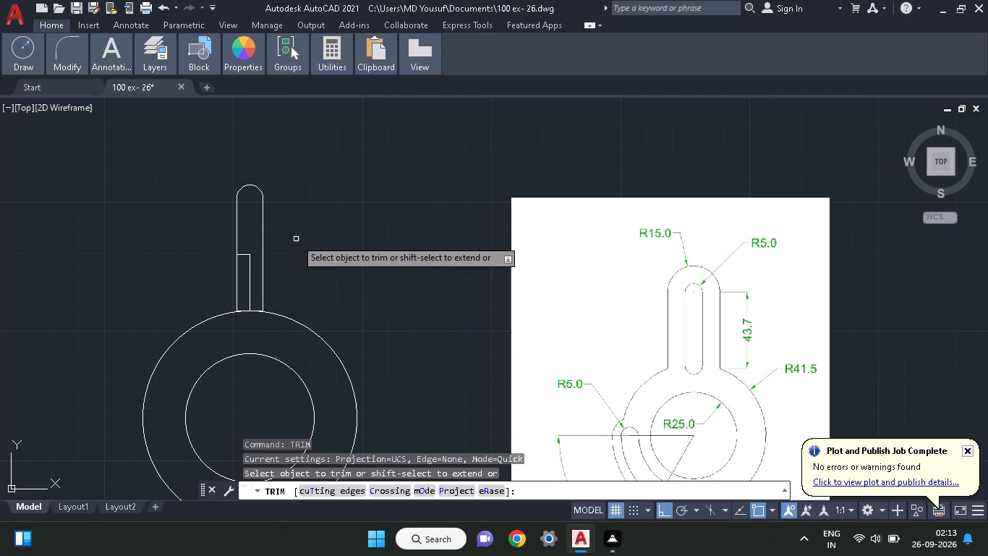
click(248, 254)
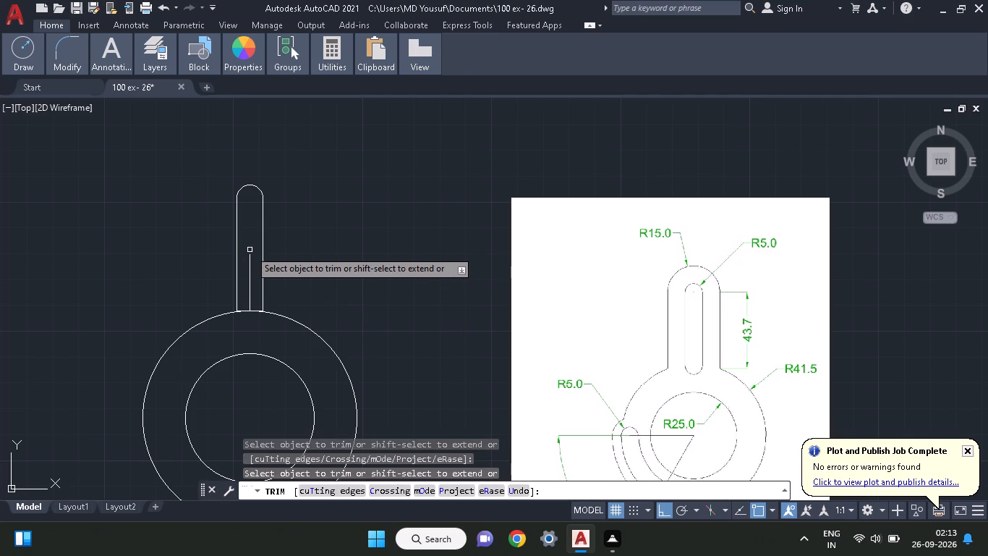
key(space)
Trim away the remaining lower half of the slot's vertical centre line.
text(tr)
key(u)
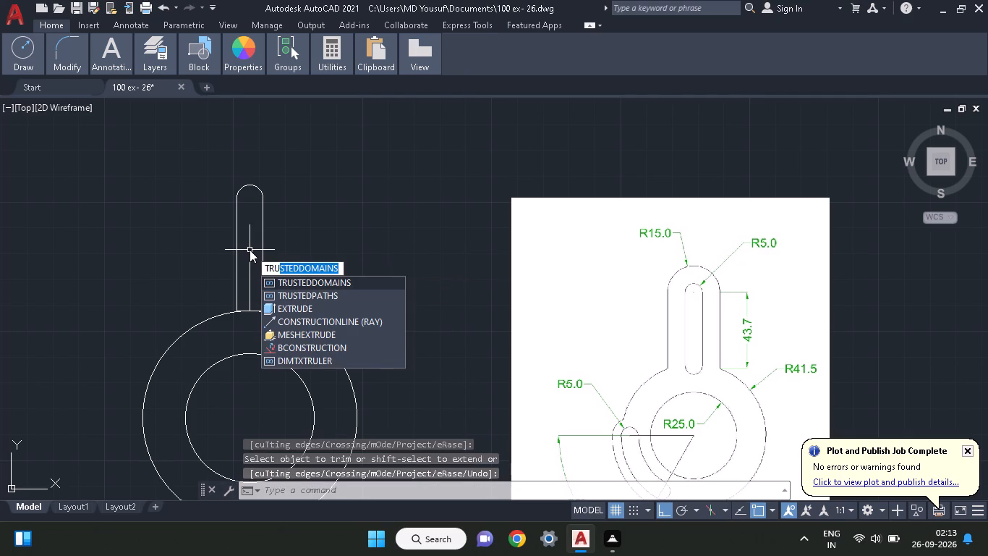
key(BackSpace)
key(BackSpace)
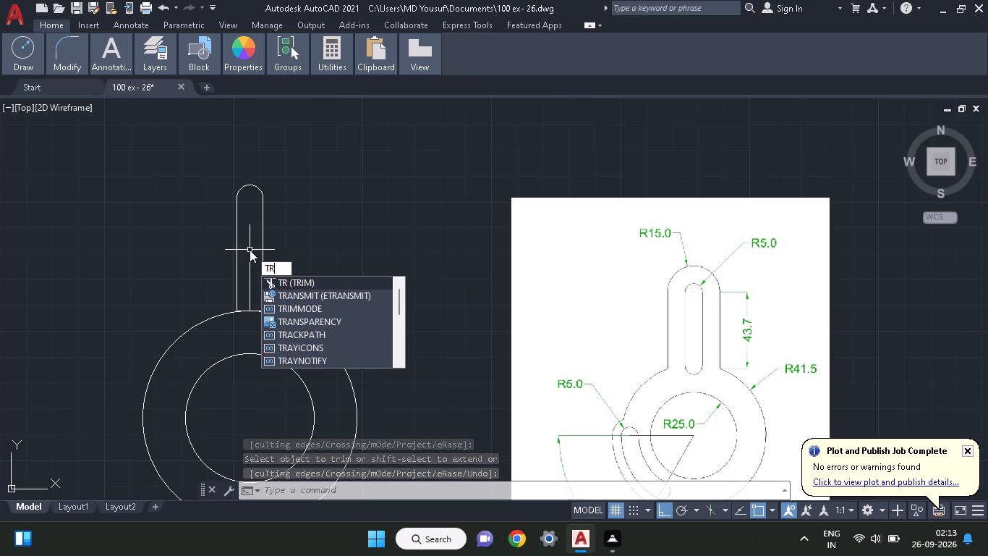
key(i)
text(m)
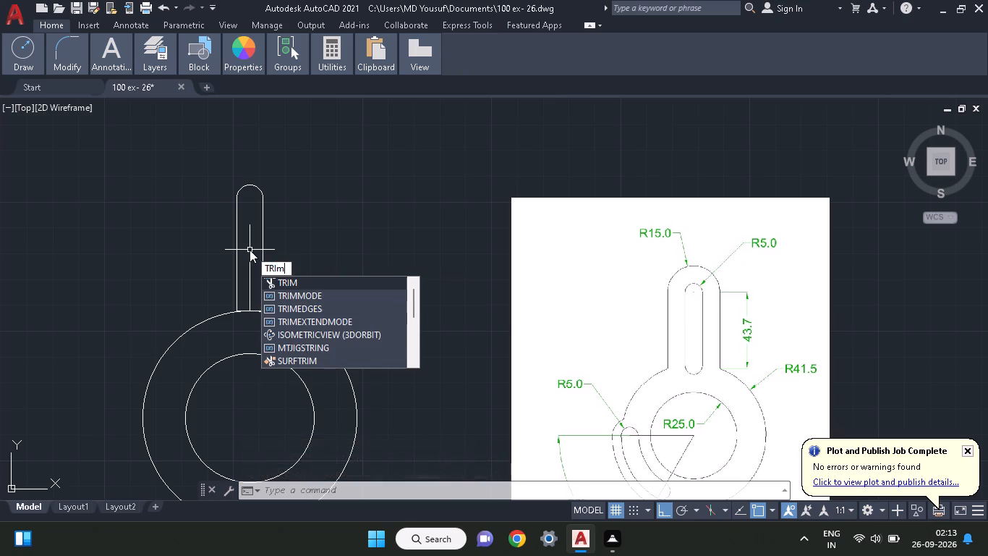
key(space)
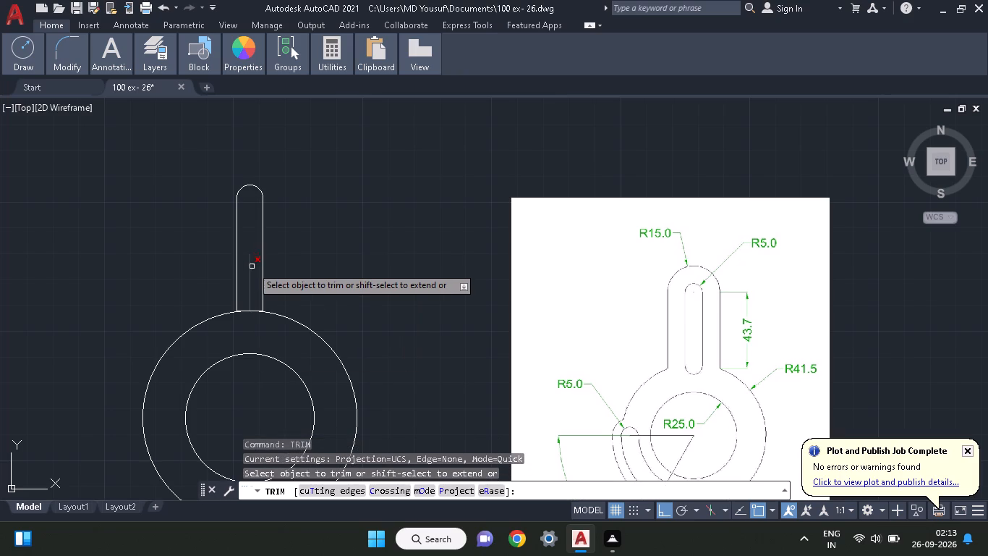
click(252, 266)
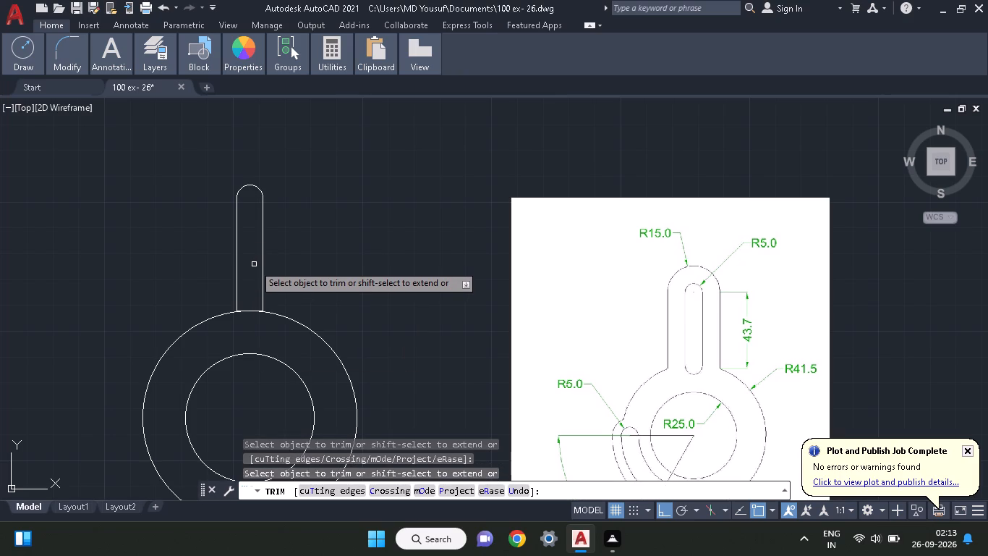
key(Escape)
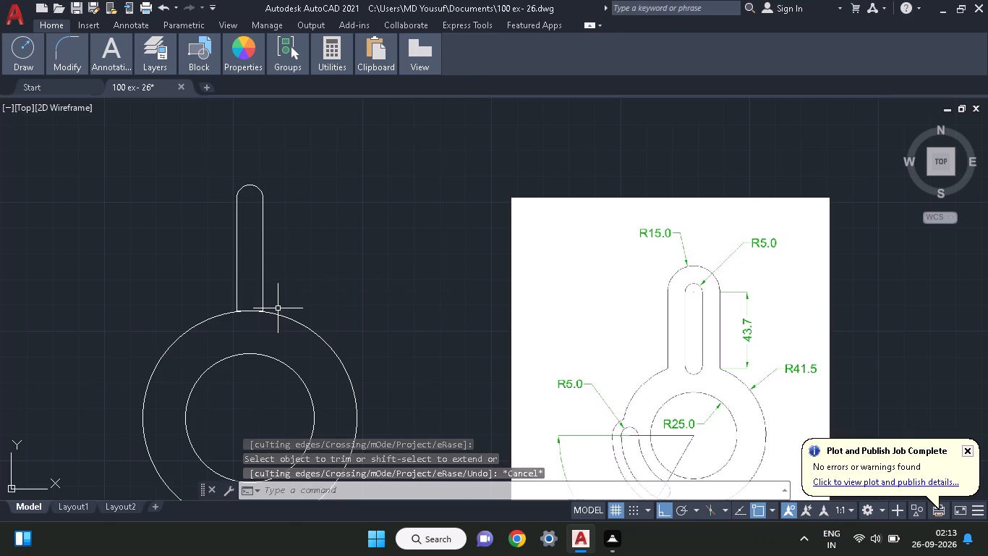
Trim away both halves of the horizontal line closing the slot's bottom at the top of the R41.5 circle.
ctrl+scroll(278, 308, up, 3)
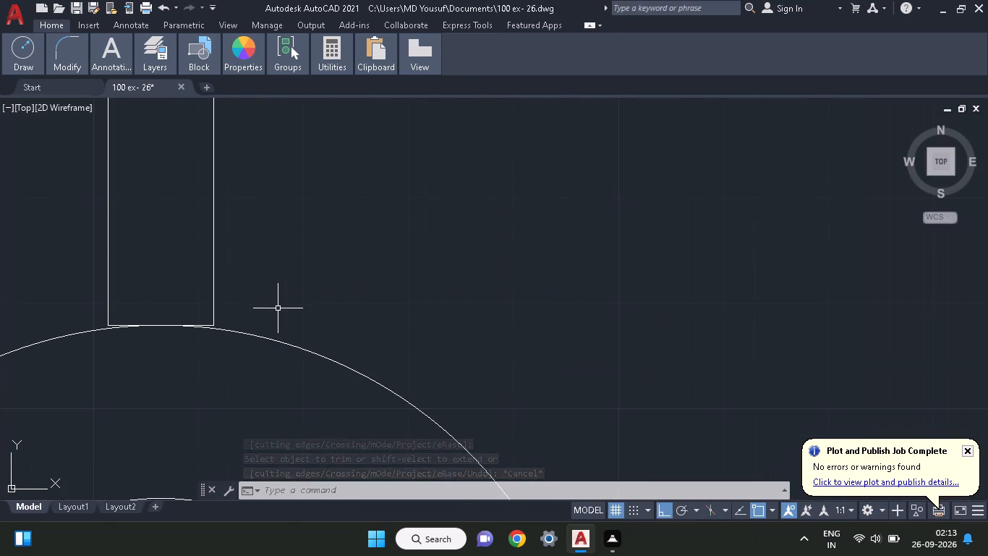
ctrl+scroll(278, 308, up, 1)
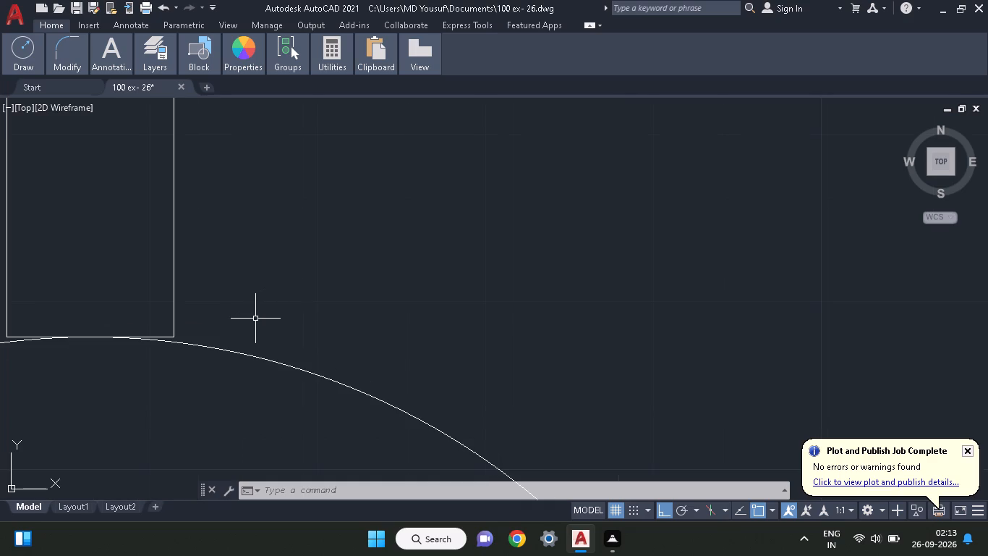
ctrl+scroll(166, 358, up, 3)
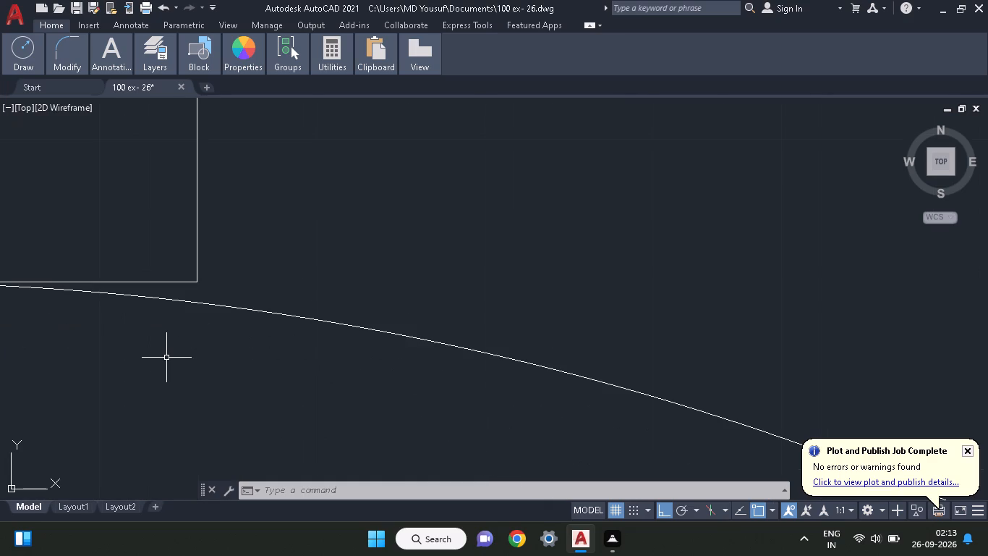
middle_drag(166, 358, 420, 370)
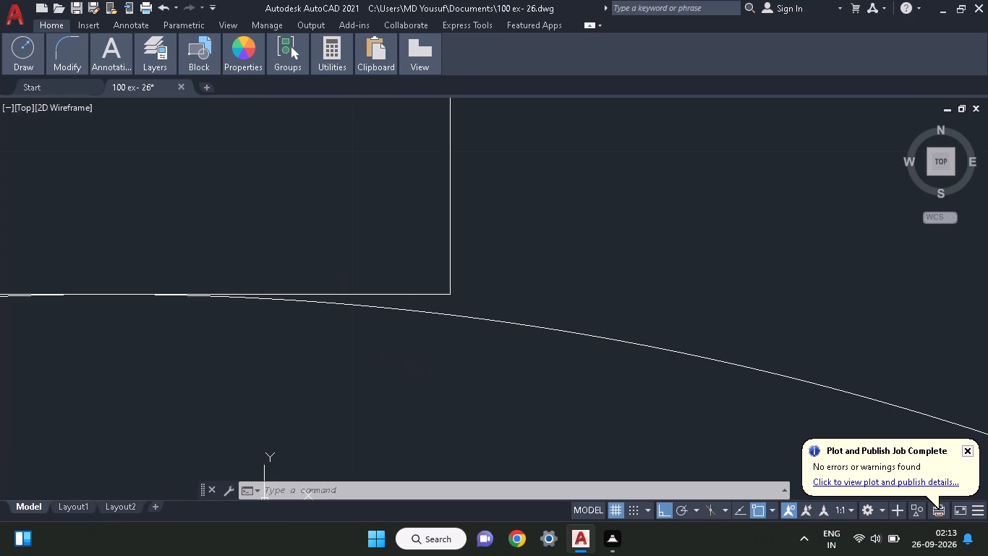
text(tr)
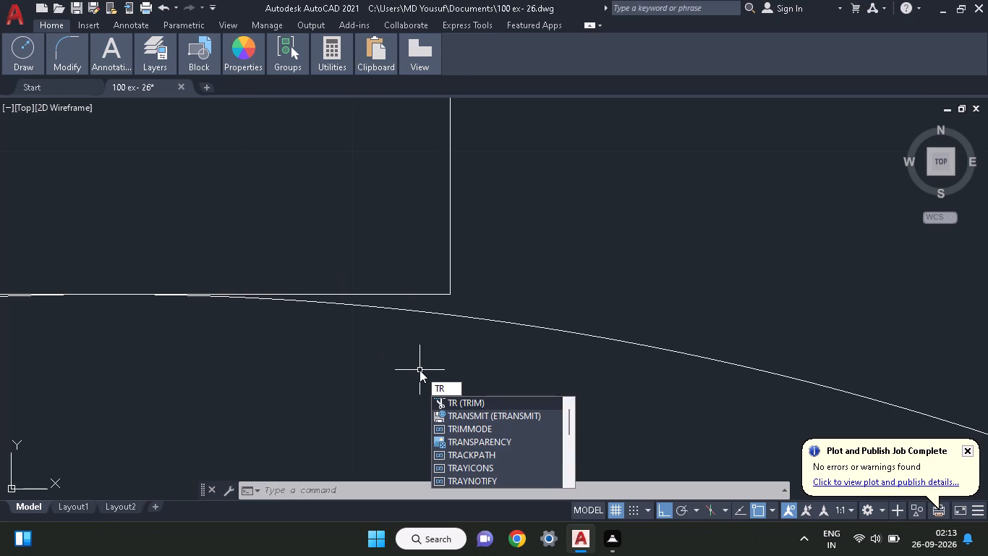
text(im)
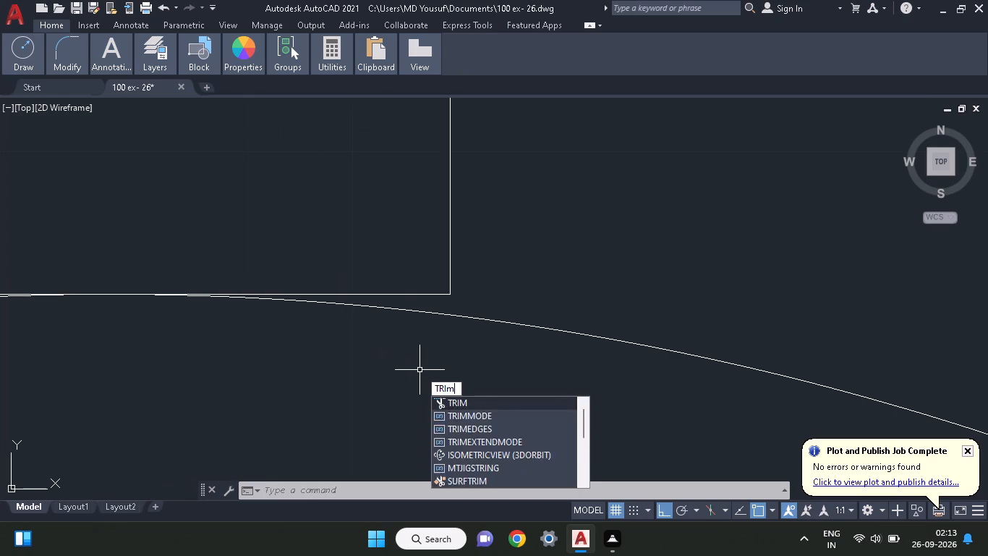
key(space)
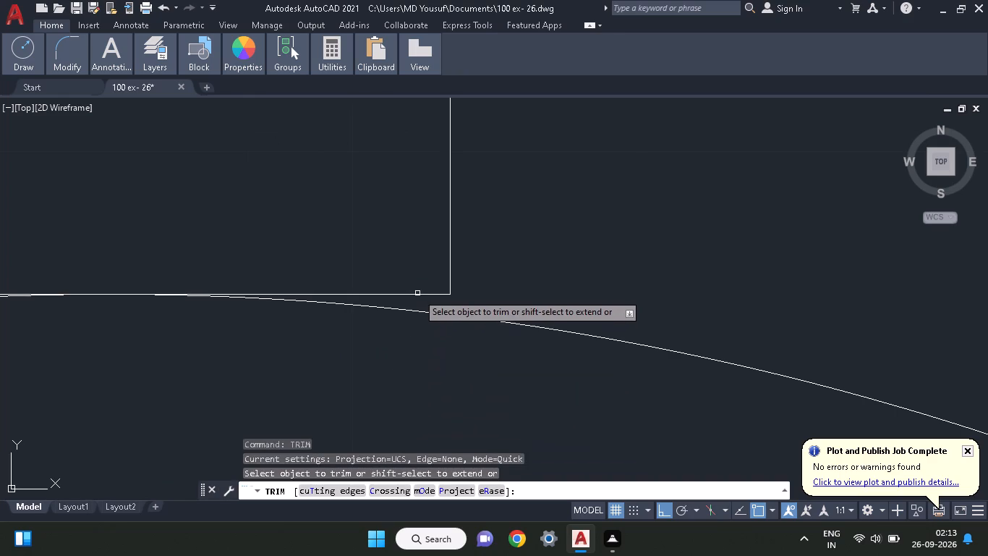
click(419, 293)
middle_drag(419, 293, 718, 327)
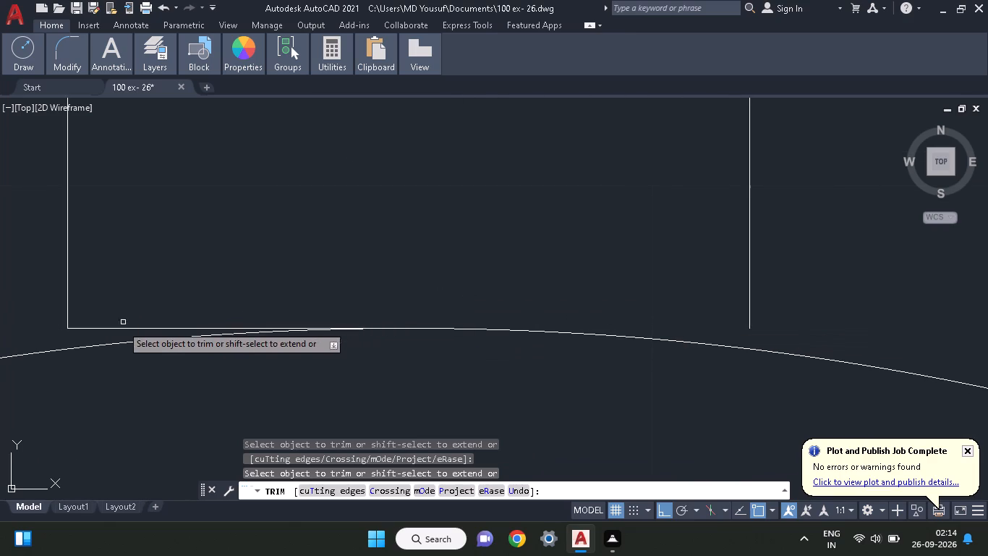
click(119, 327)
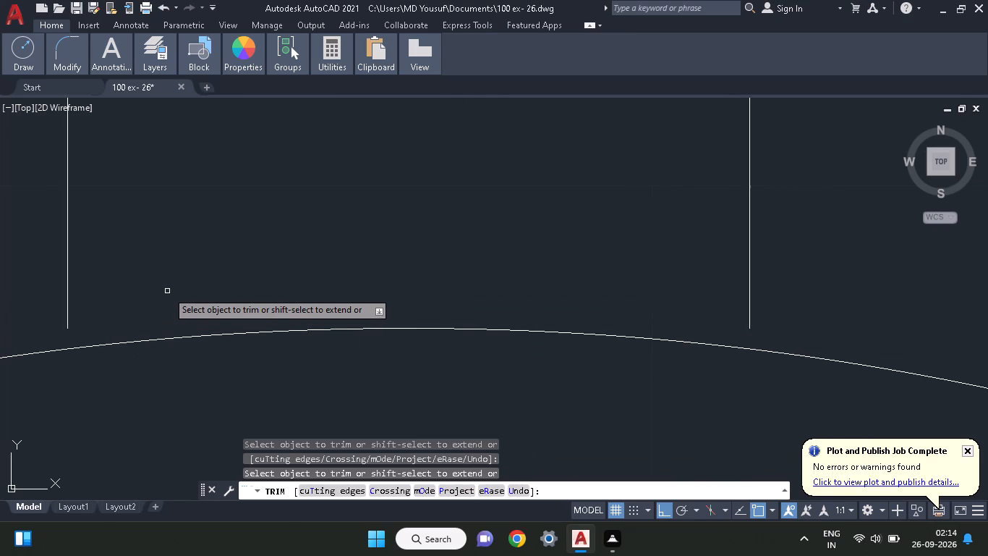
key(Escape)
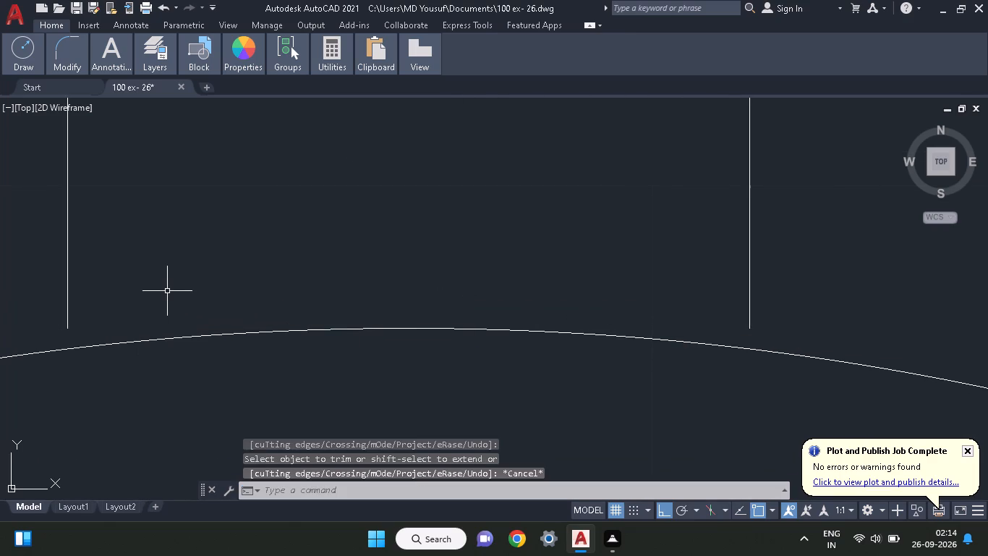
Extend the lower ends of both vertical slot lines down to the R41.5 circle.
key(e)
key(x)
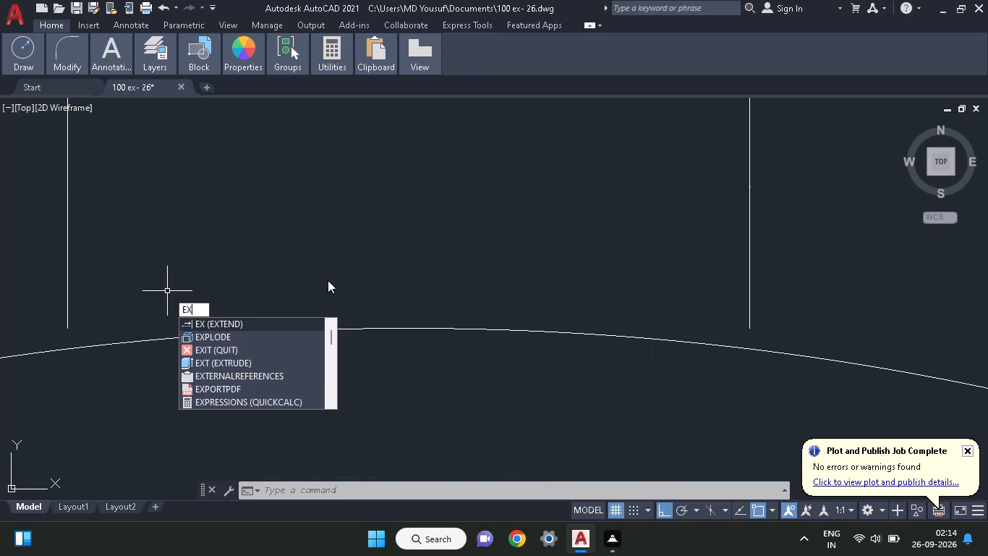
key(t)
key(e)
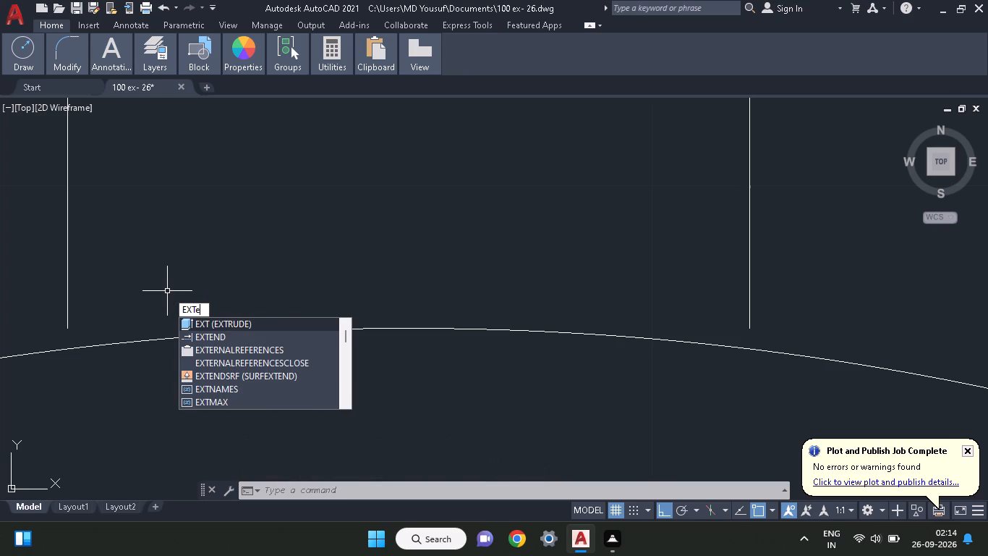
key(n)
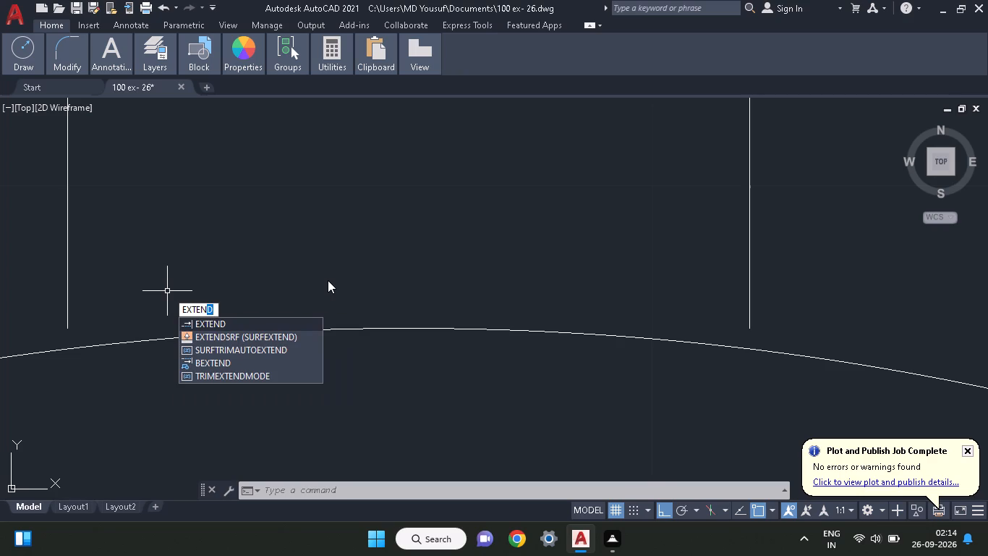
key(d)
key(space)
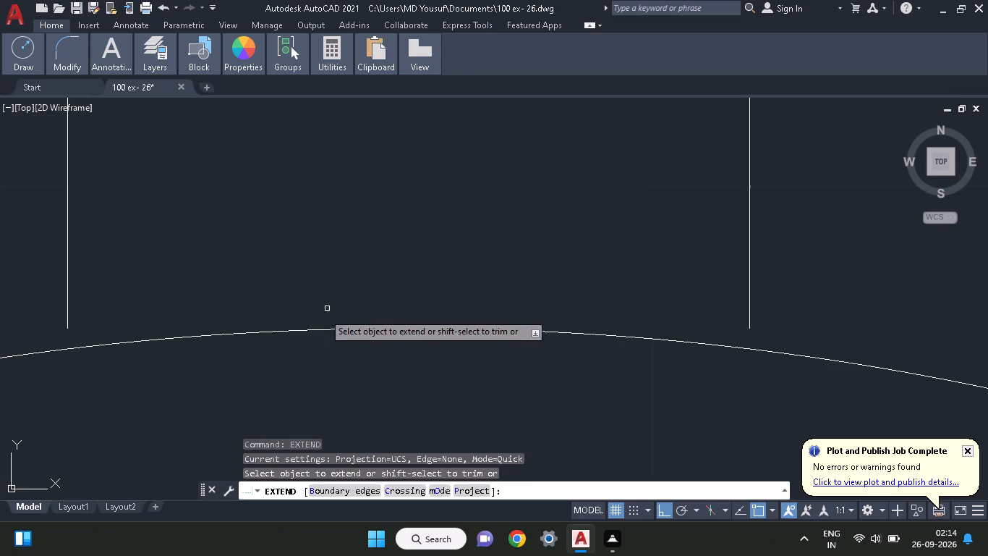
click(67, 288)
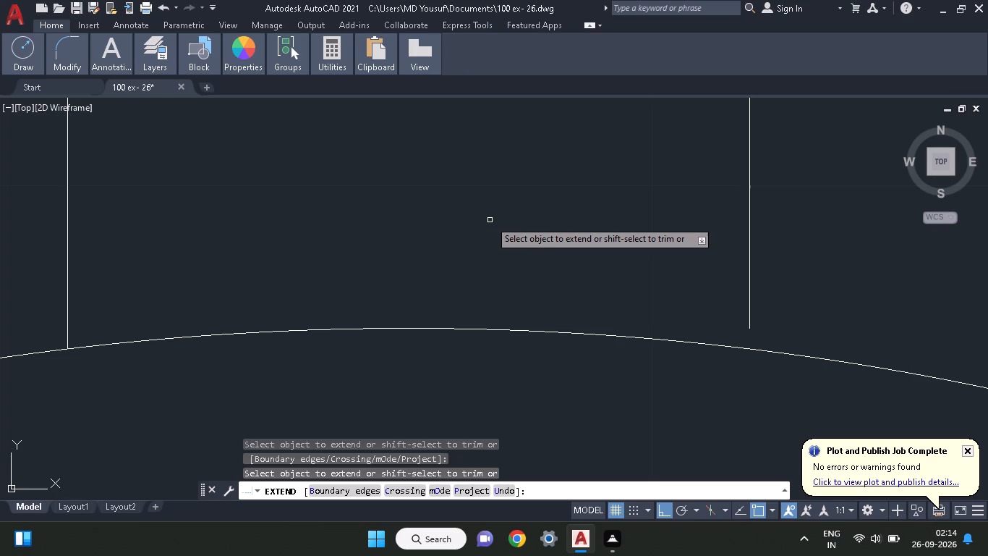
click(751, 192)
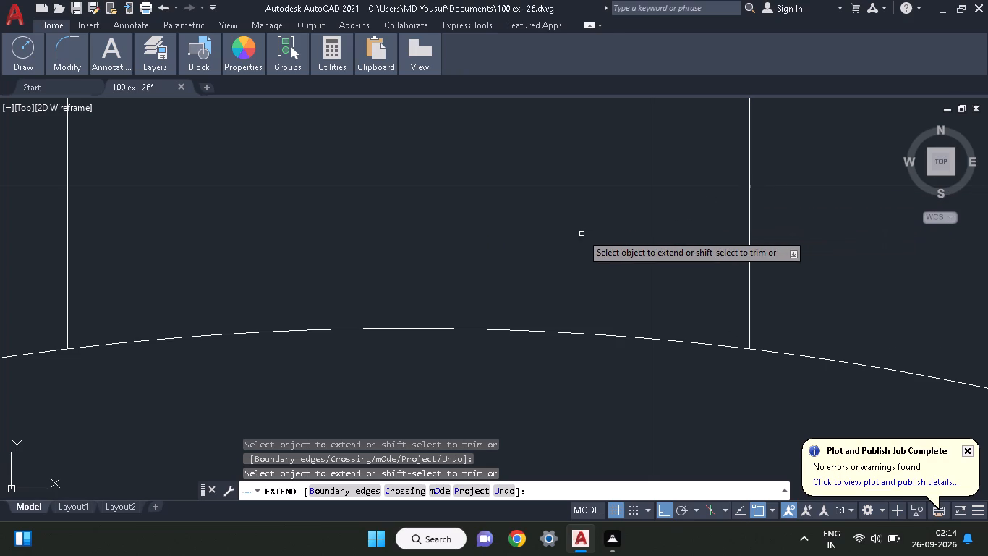
ctrl+scroll(582, 234, down, 2)
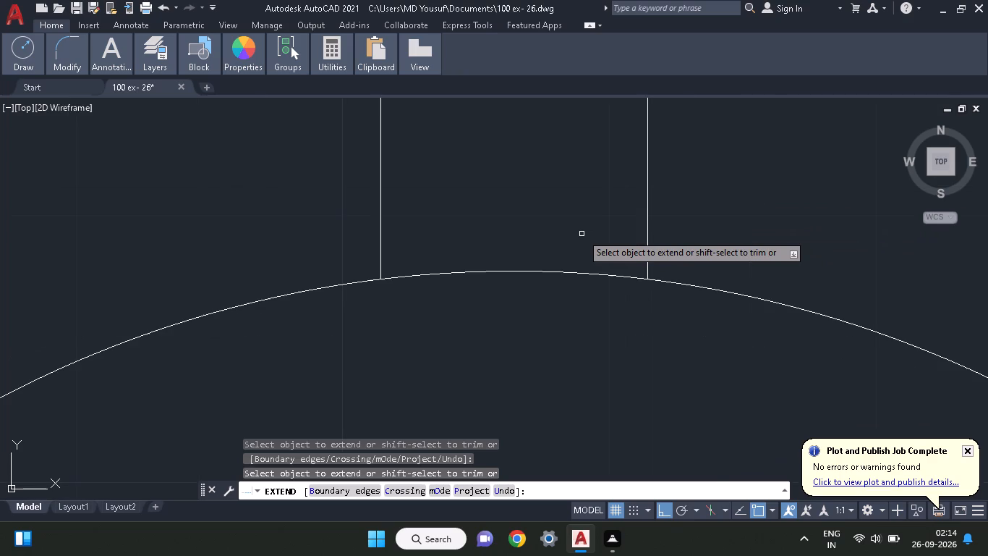
ctrl+scroll(582, 234, down, 5)
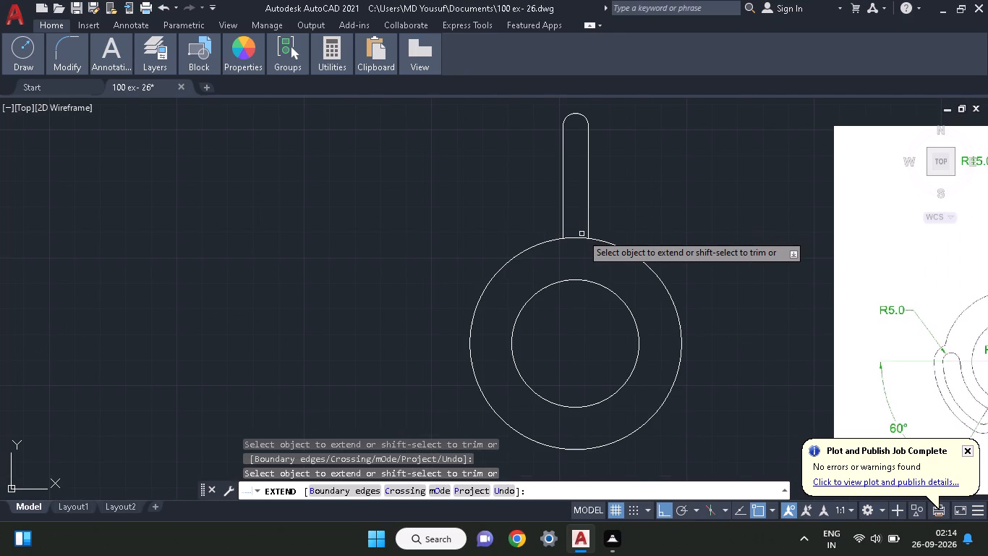
middle_drag(582, 232, 395, 290)
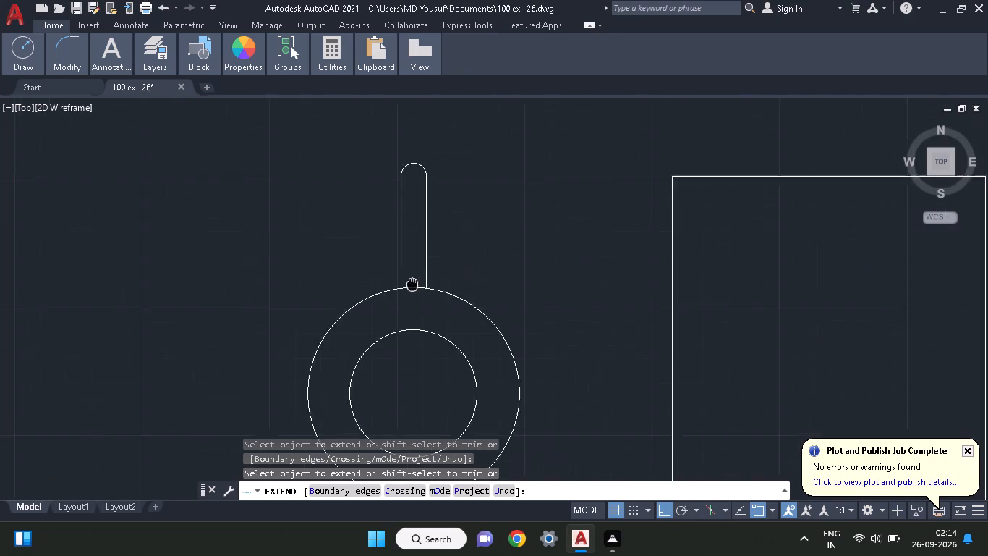
middle_drag(395, 290, 298, 222)
right_click(375, 193)
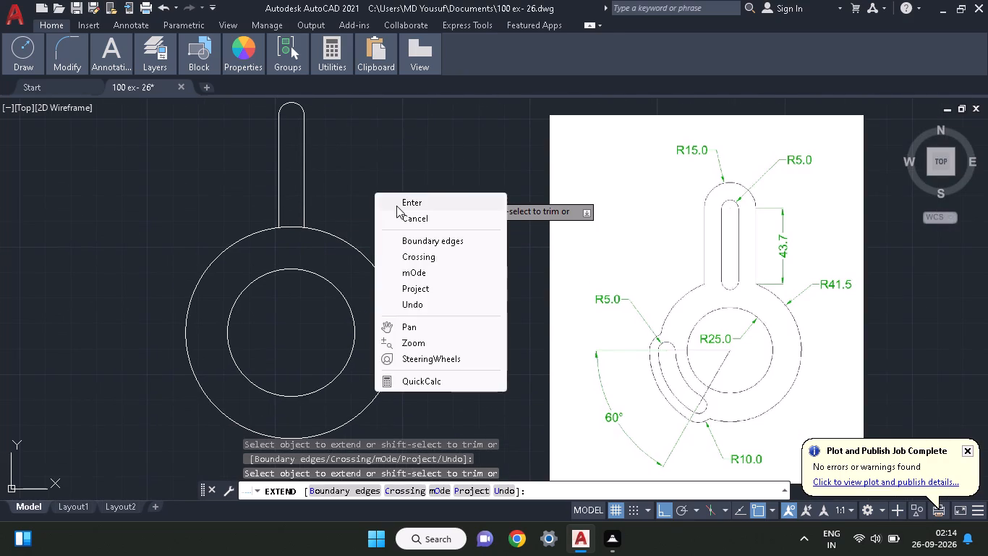
click(396, 206)
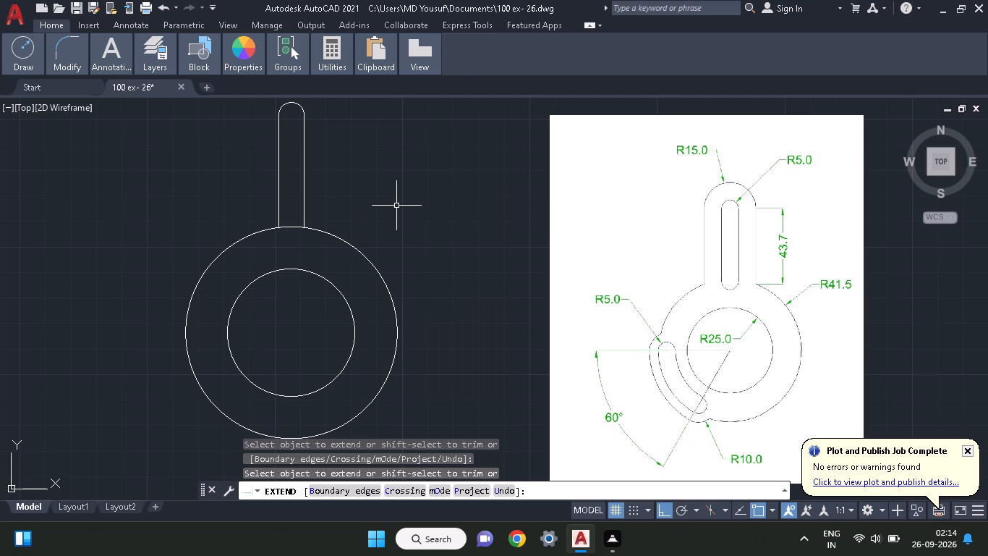
Trim the short arc of the R41.5 circle between the two vertical slot lines.
text(tr)
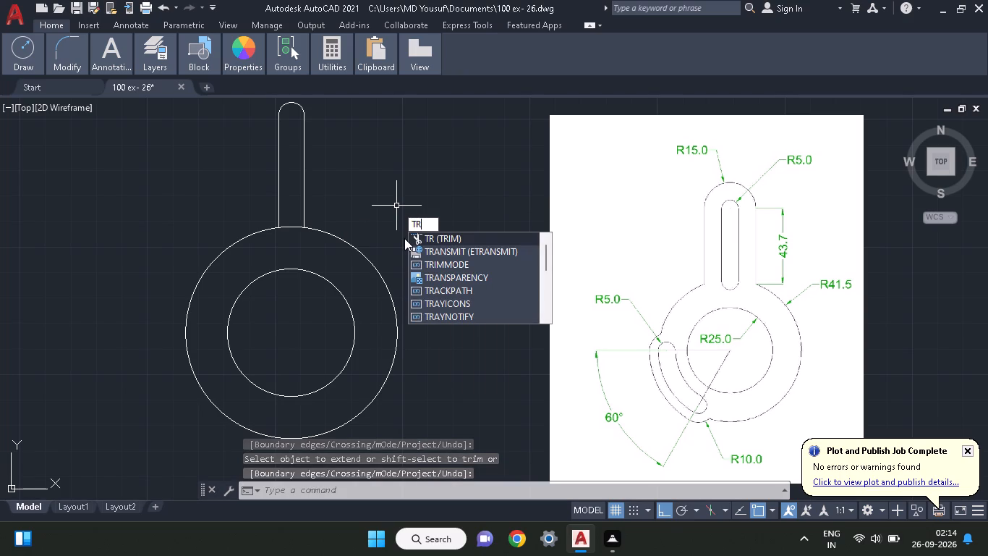
text(im)
key(space)
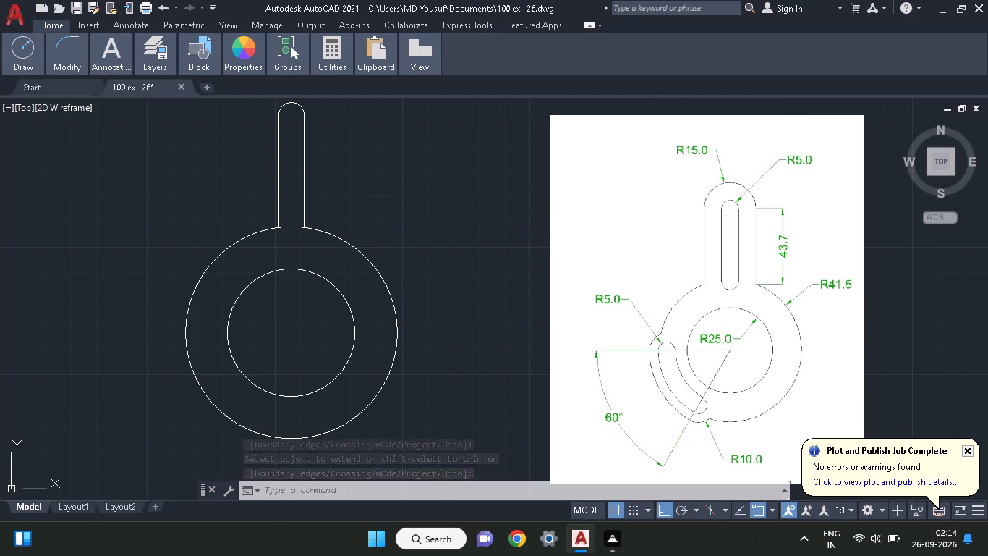
click(293, 227)
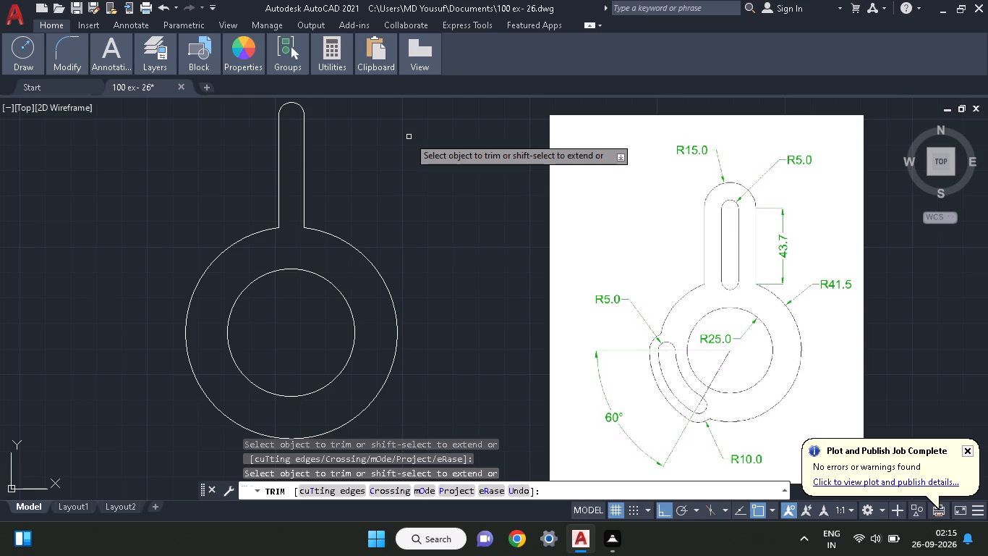
key(Escape)
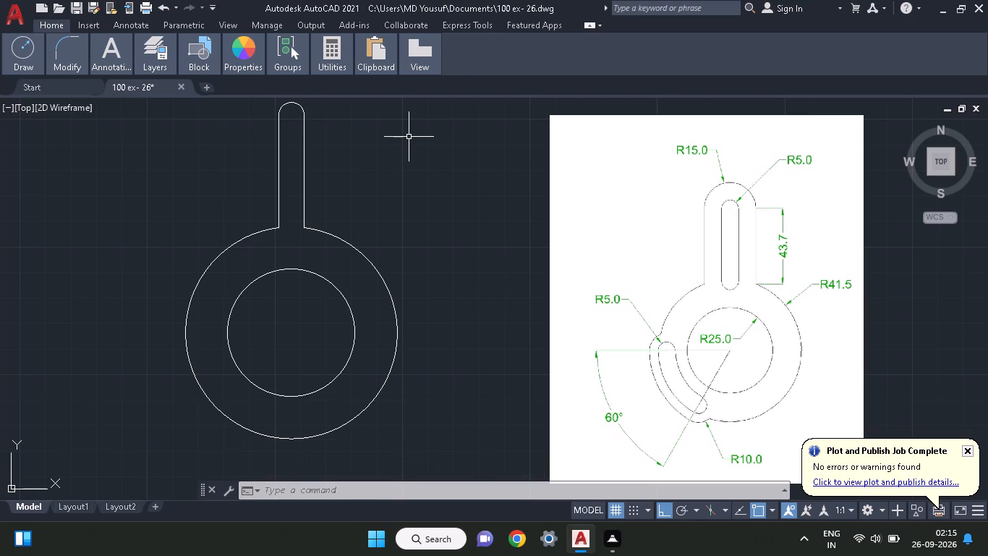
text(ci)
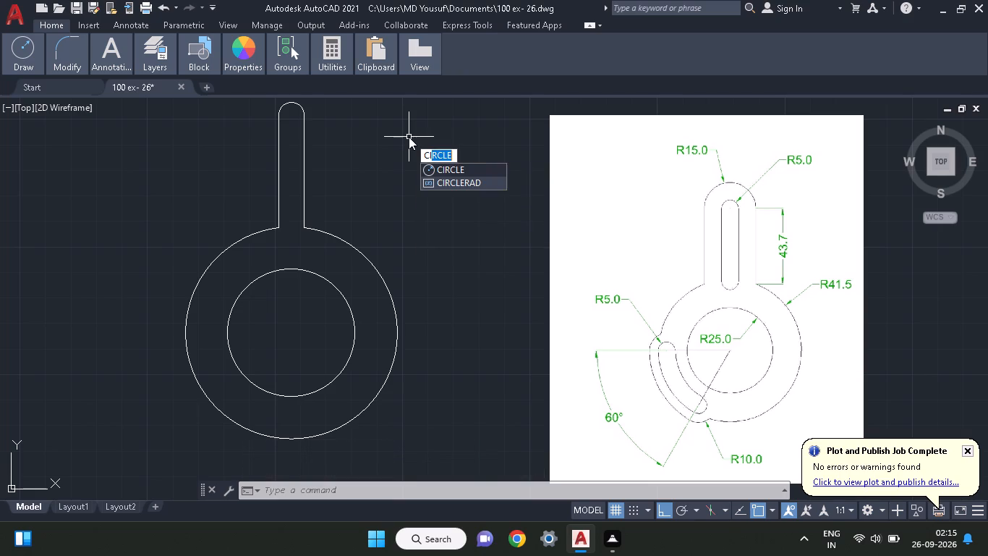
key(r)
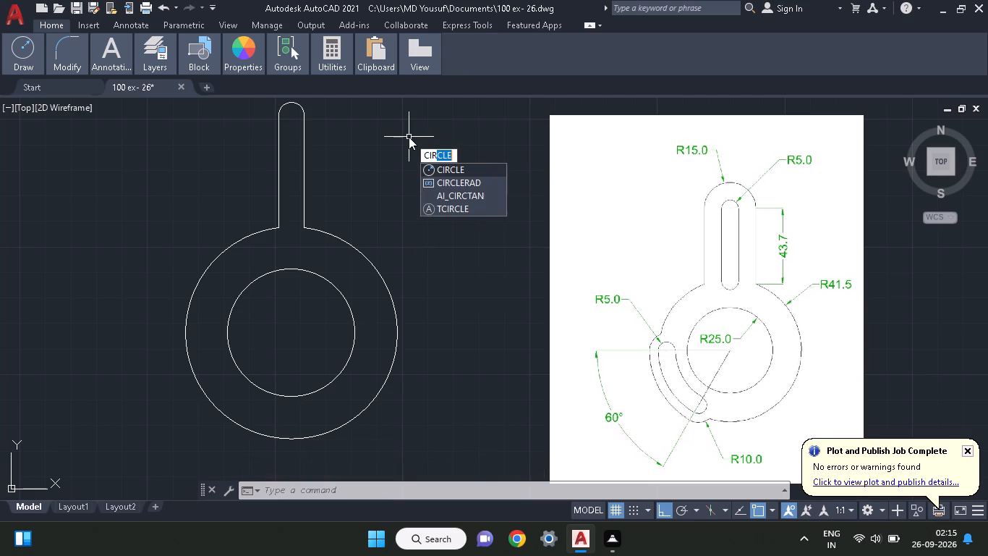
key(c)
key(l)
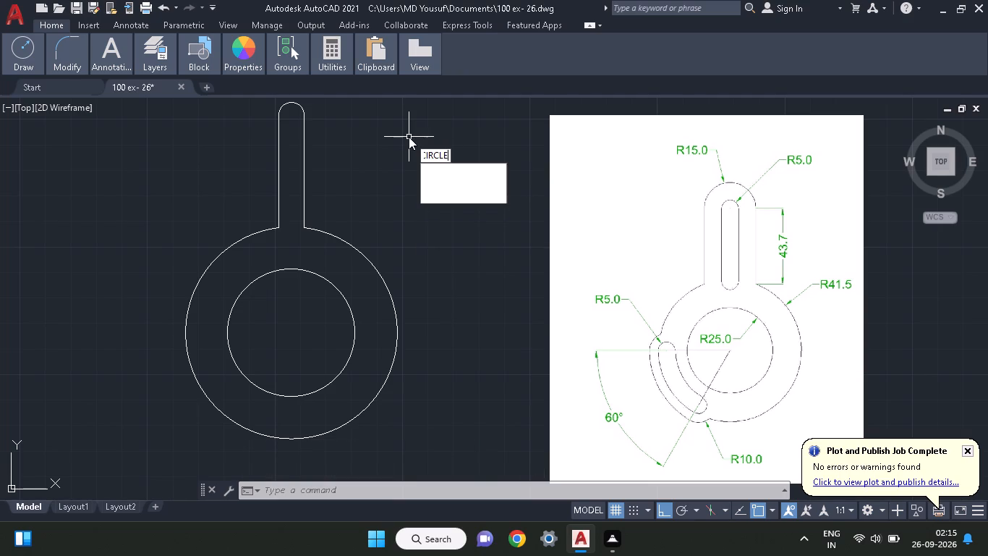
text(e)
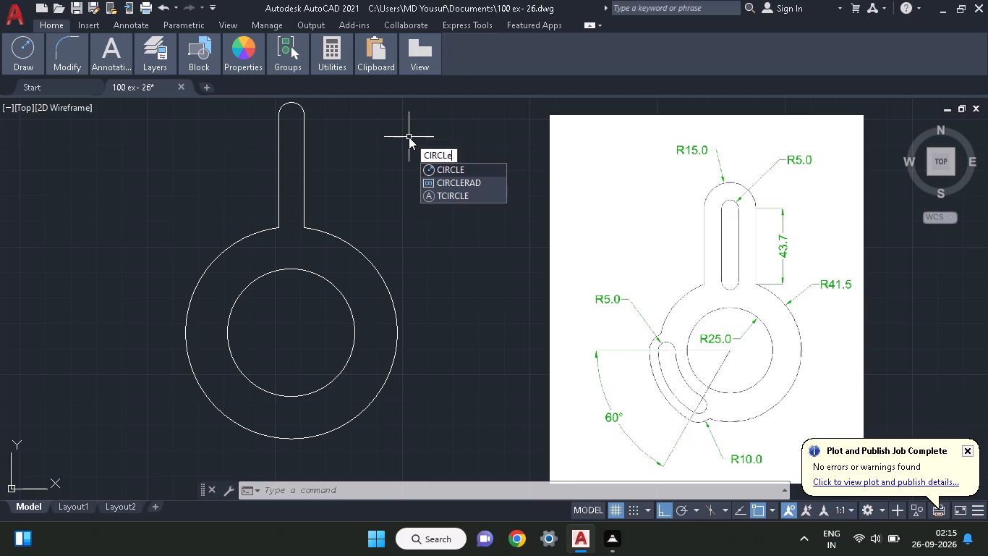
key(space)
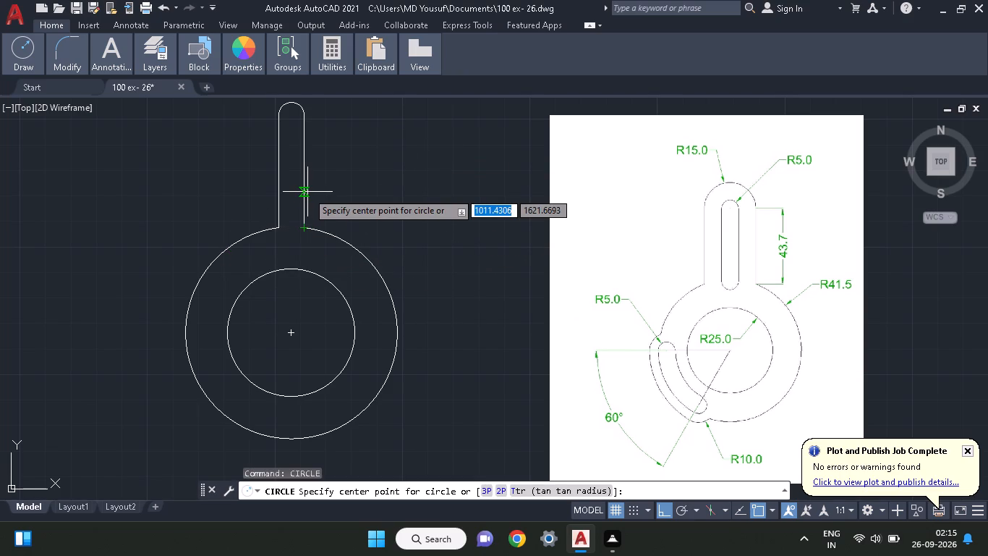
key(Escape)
Draw a 10-unit horizontal line joining the lower ends of the two vertical slot lines at the R41.5 circle.
text(li)
key(n)
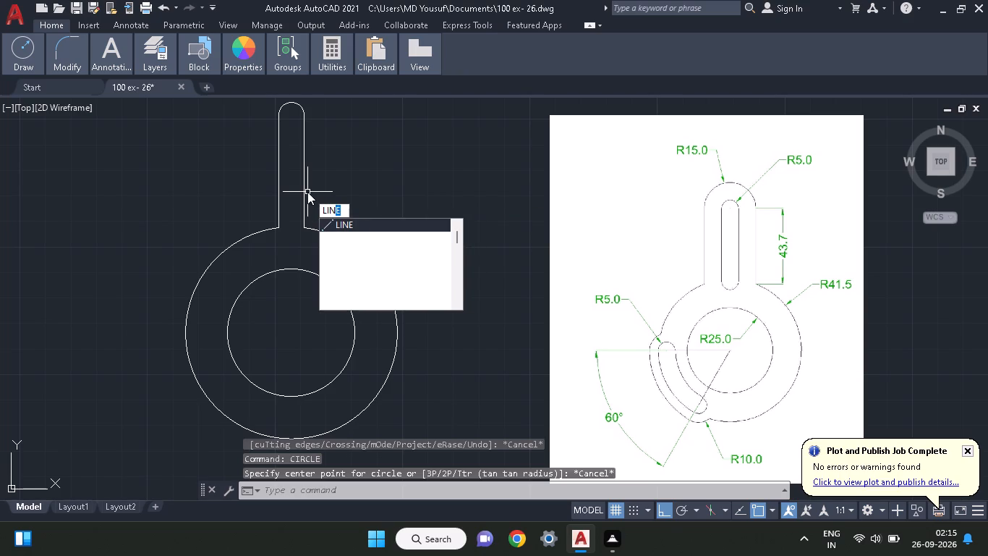
text(e)
key(space)
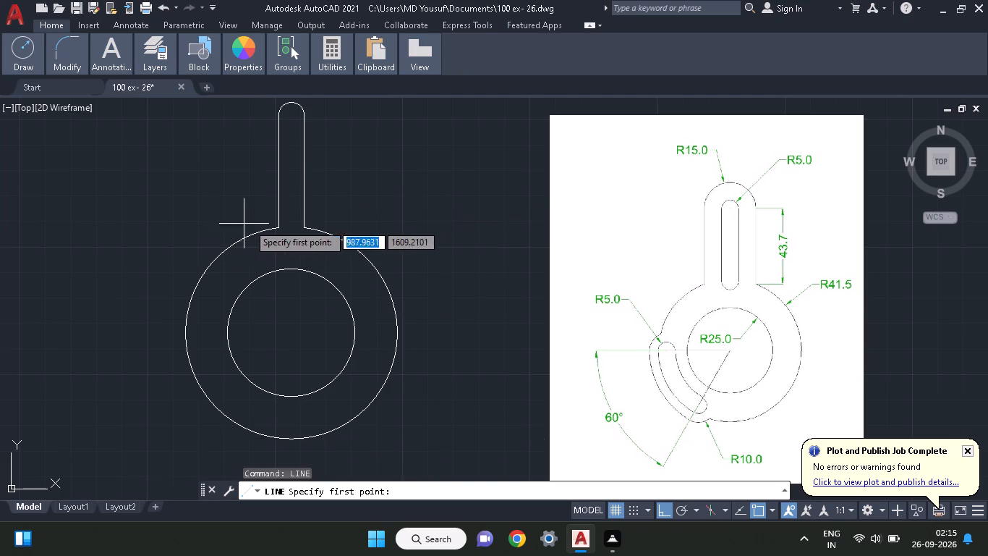
click(278, 229)
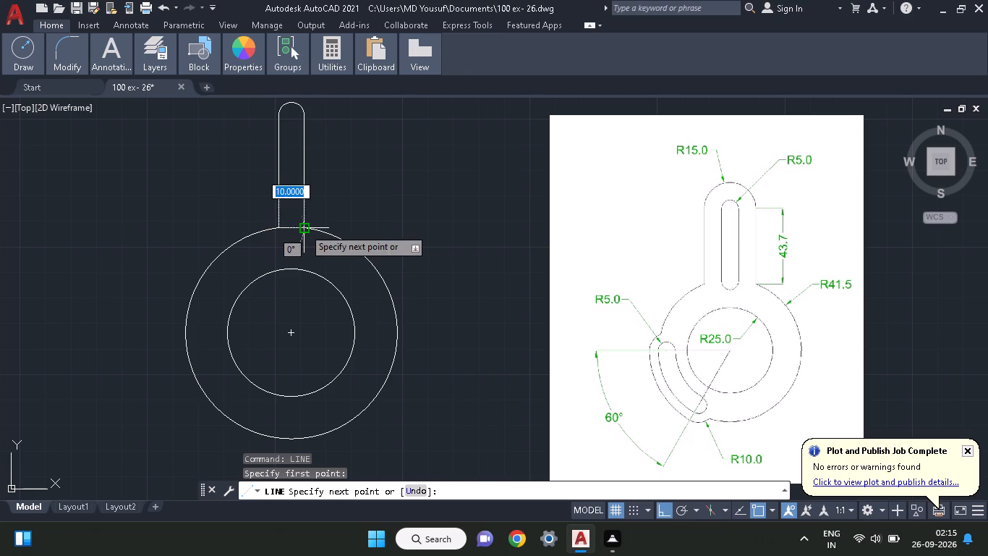
click(304, 228)
key(Escape)
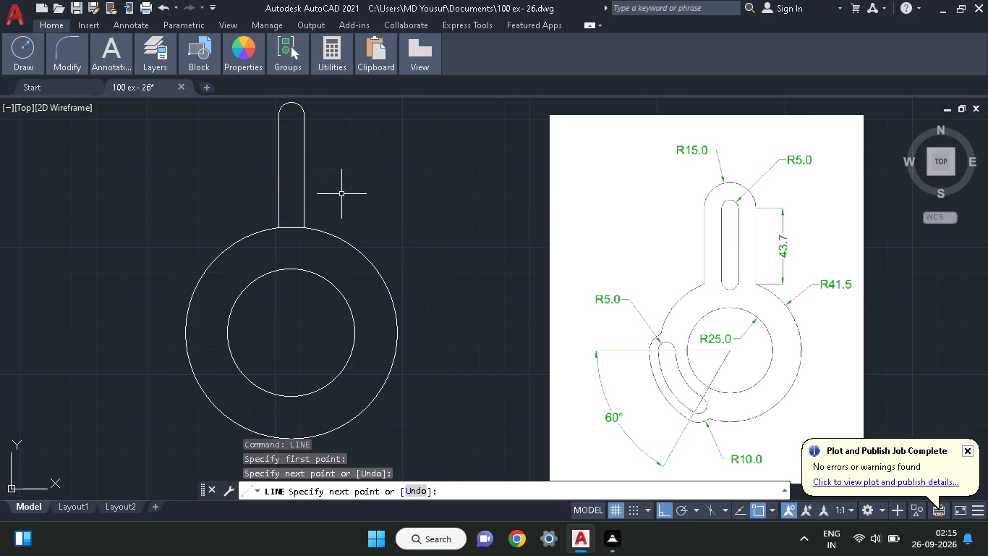
Draw a circle of radius 5 centred on the midpoint of the horizontal line closing the vertical slot's lower end.
text(cit)
key(v)
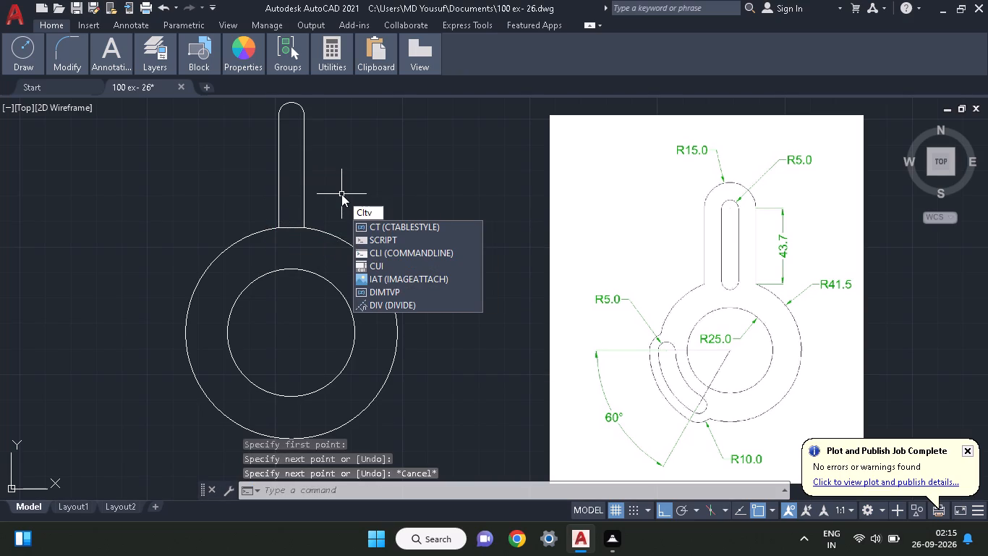
key(BackSpace)
key(BackSpace)
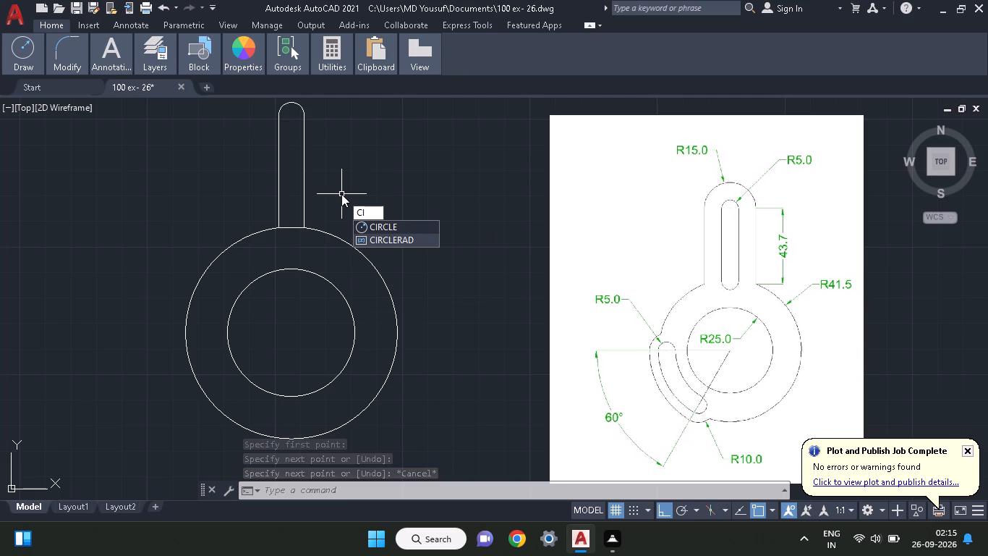
key(r)
text(cl)
key(e)
key(space)
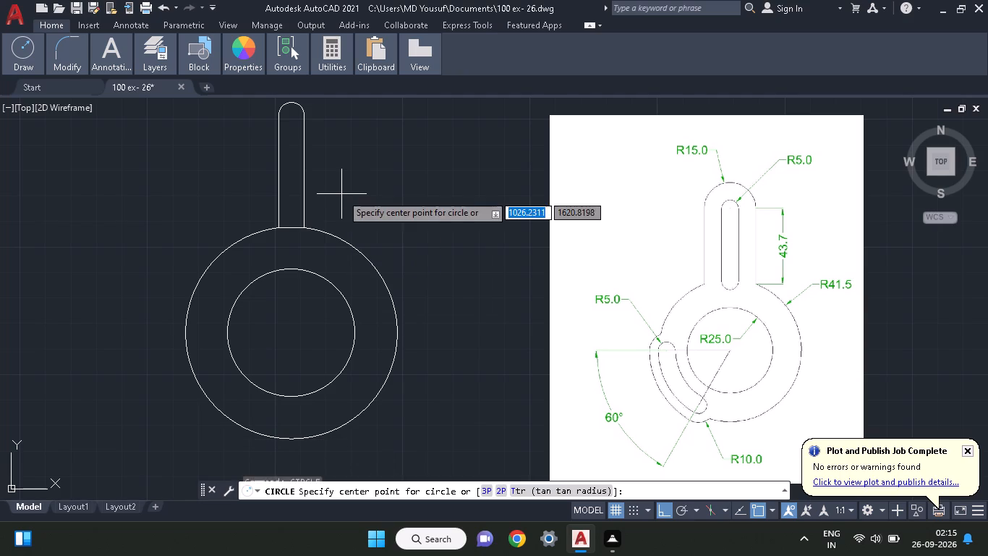
click(288, 231)
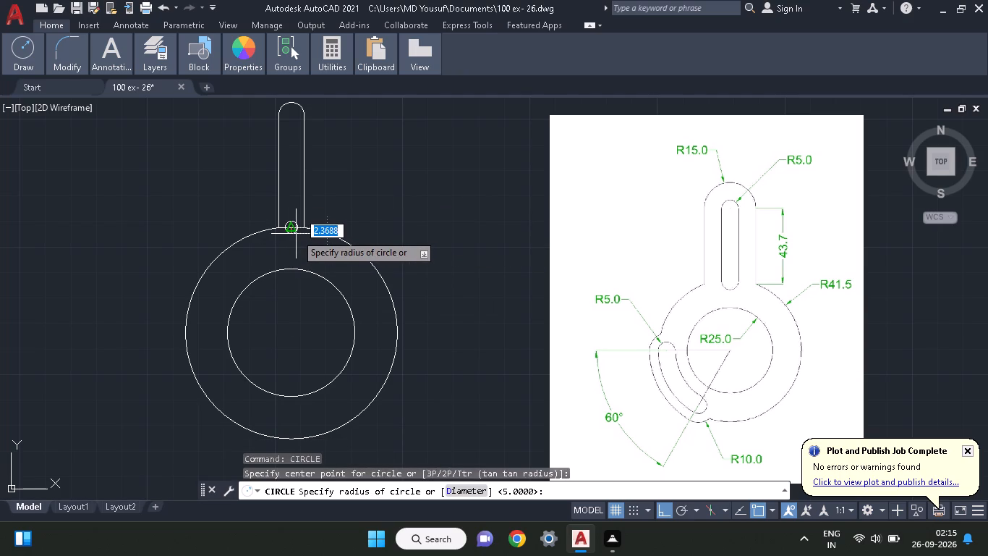
key(5)
key(Return)
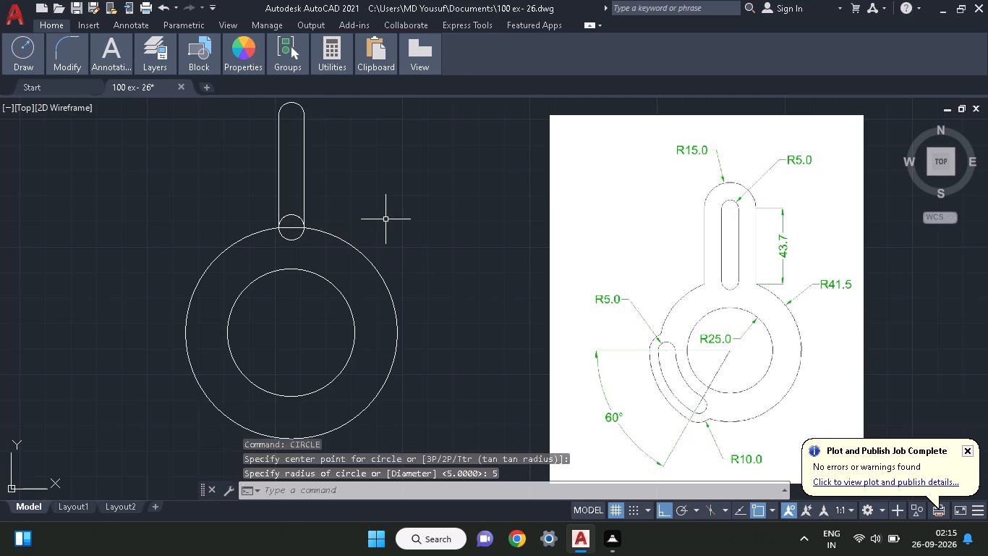
Trim the surplus geometry where the radius 5 circle meets the vertical slot's lower end.
text(tr)
text(im)
key(space)
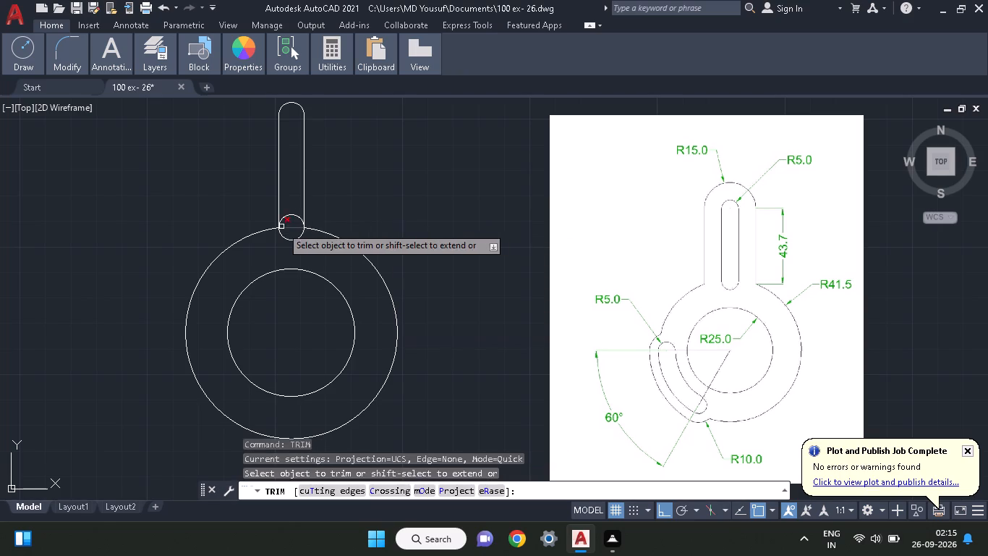
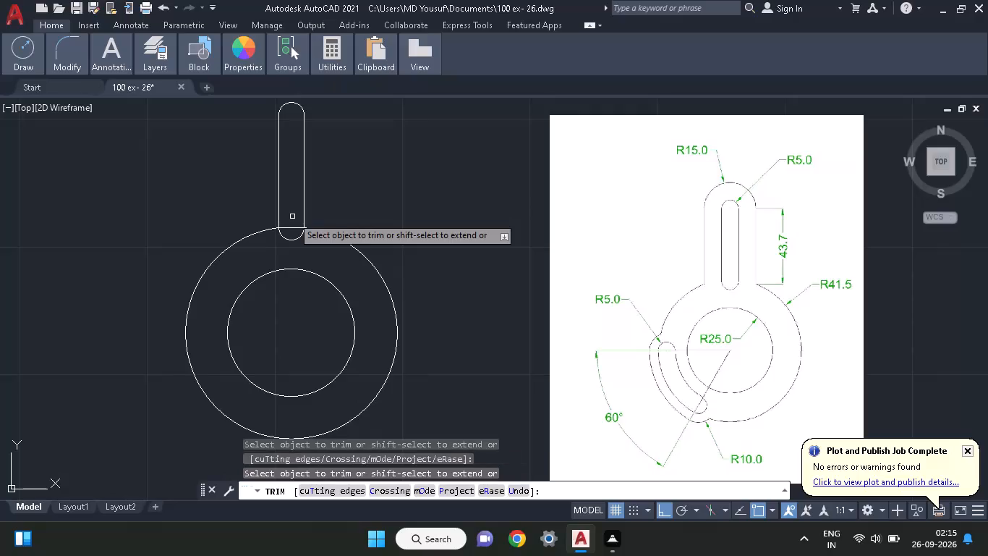
Trim away the horizontal line crossing the vertical slot just above its rounded lower end.
click(292, 226)
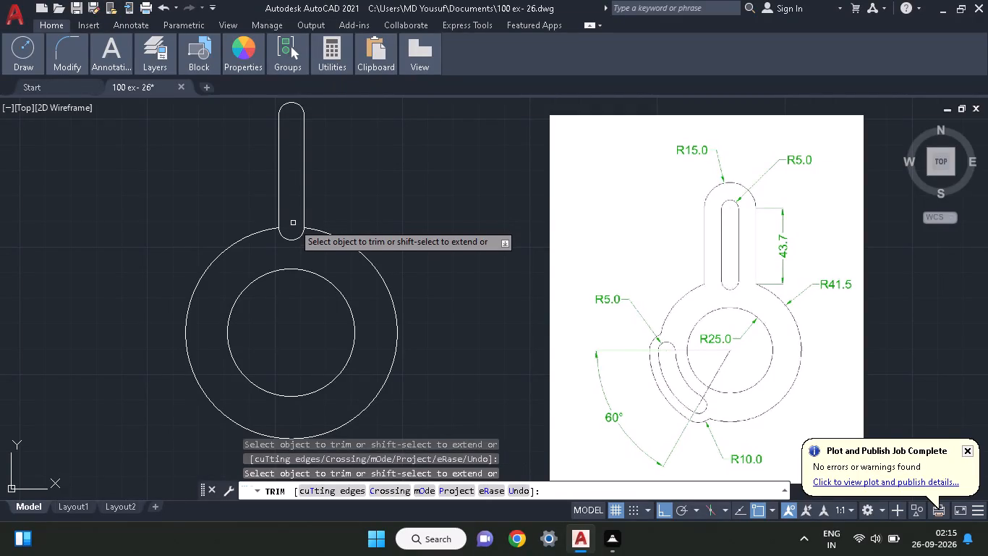
key(Escape)
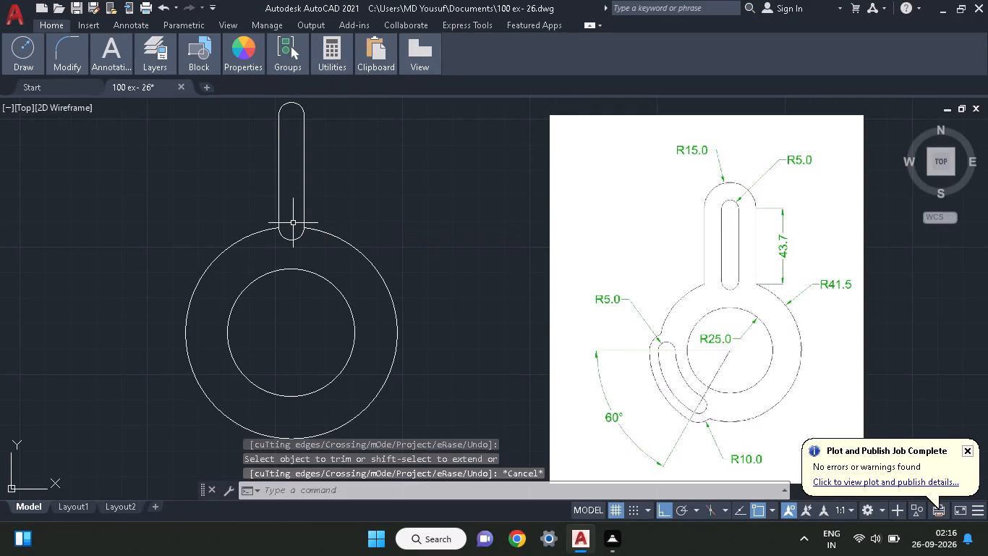
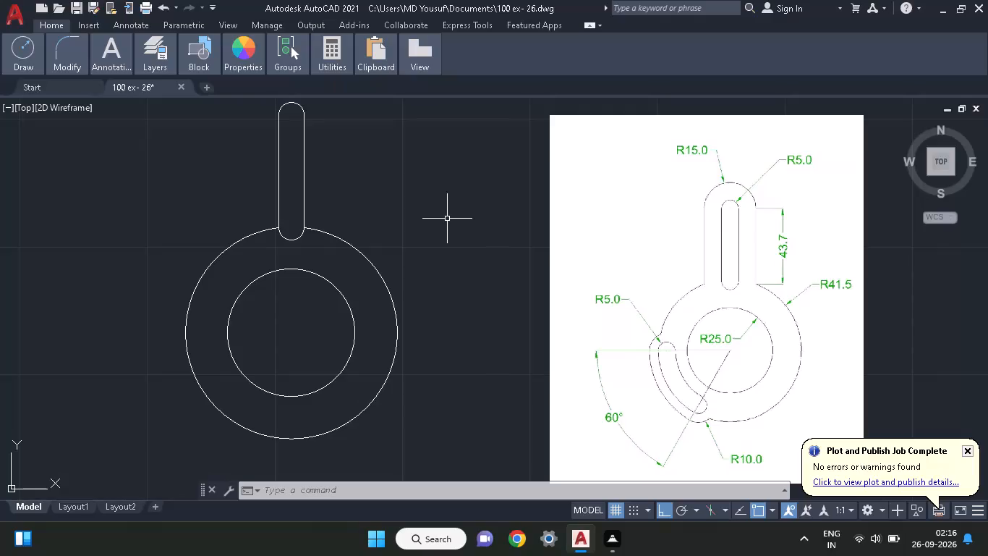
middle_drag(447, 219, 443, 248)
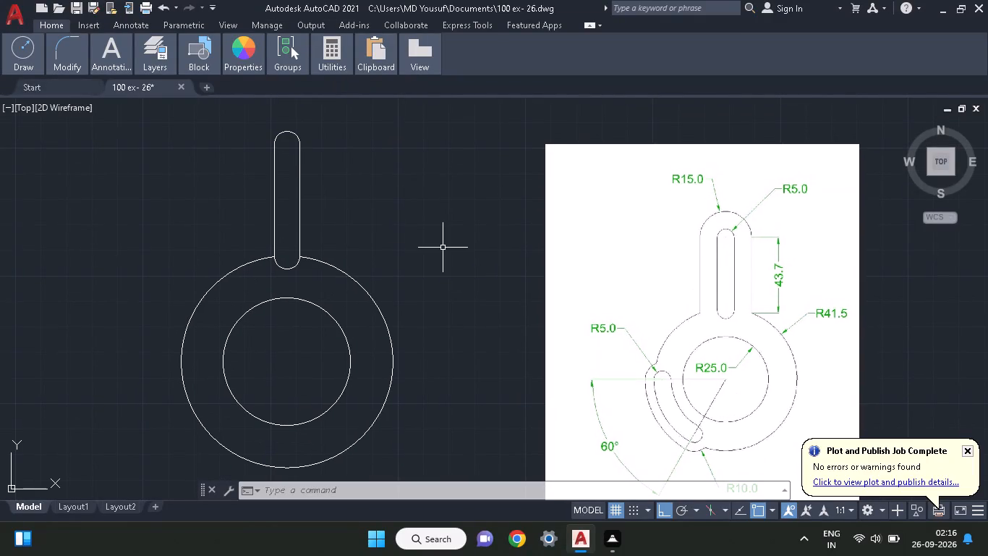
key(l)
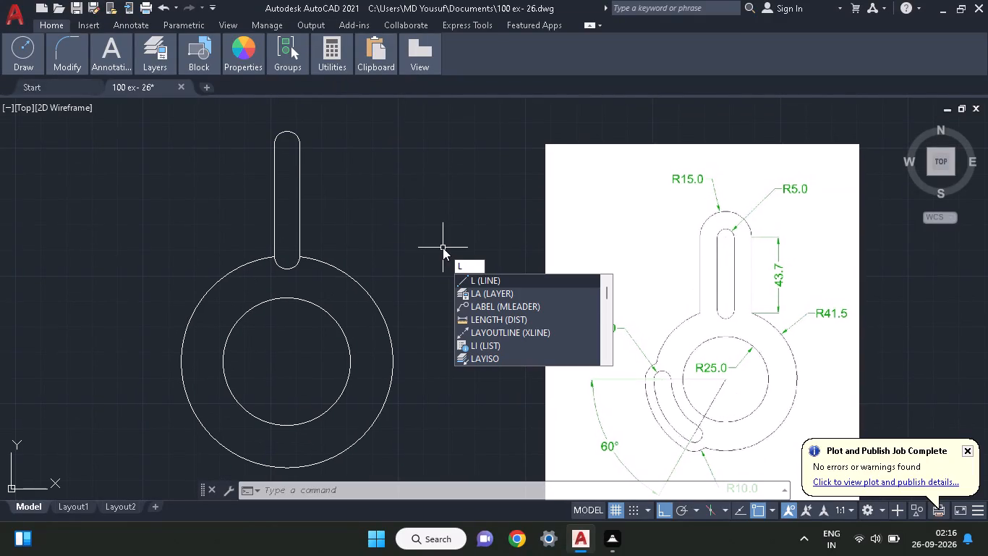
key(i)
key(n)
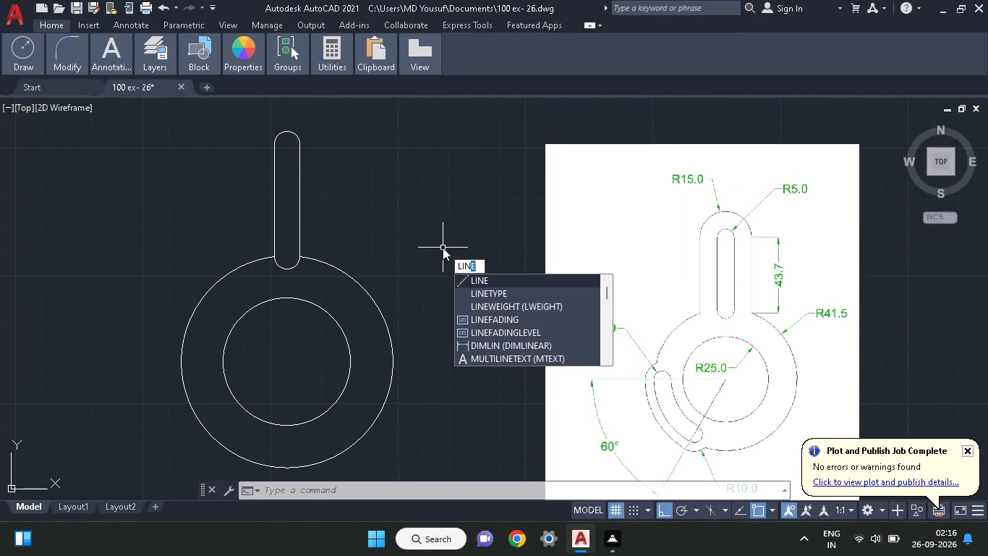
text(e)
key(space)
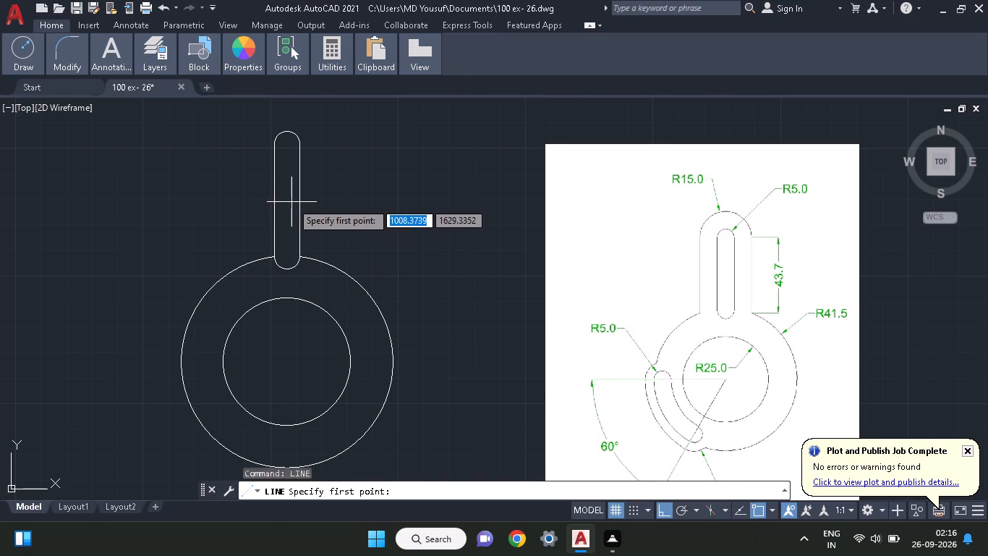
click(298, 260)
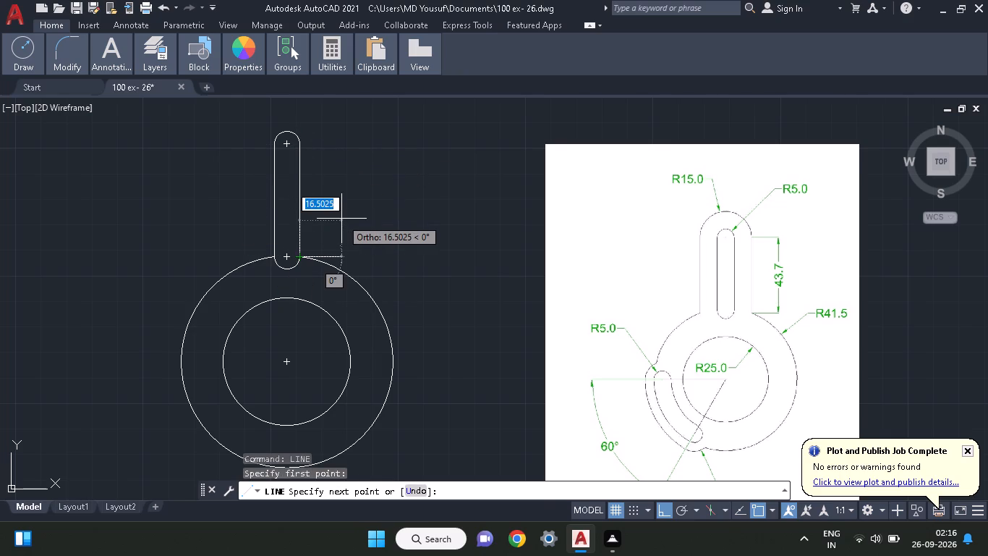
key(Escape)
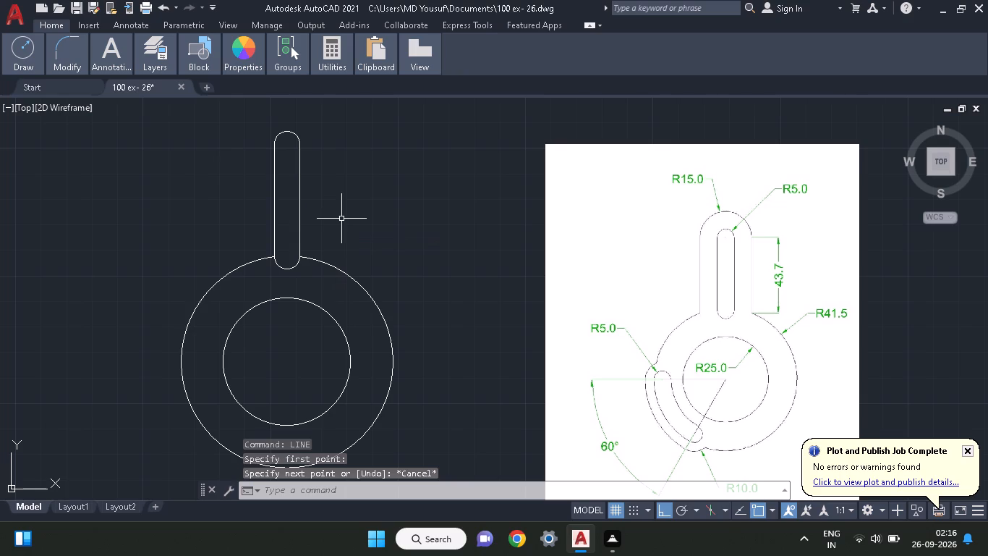
Draw a 15-unit horizontal line to the right from the centre of the vertical slot's lower arc.
key(l)
key(i)
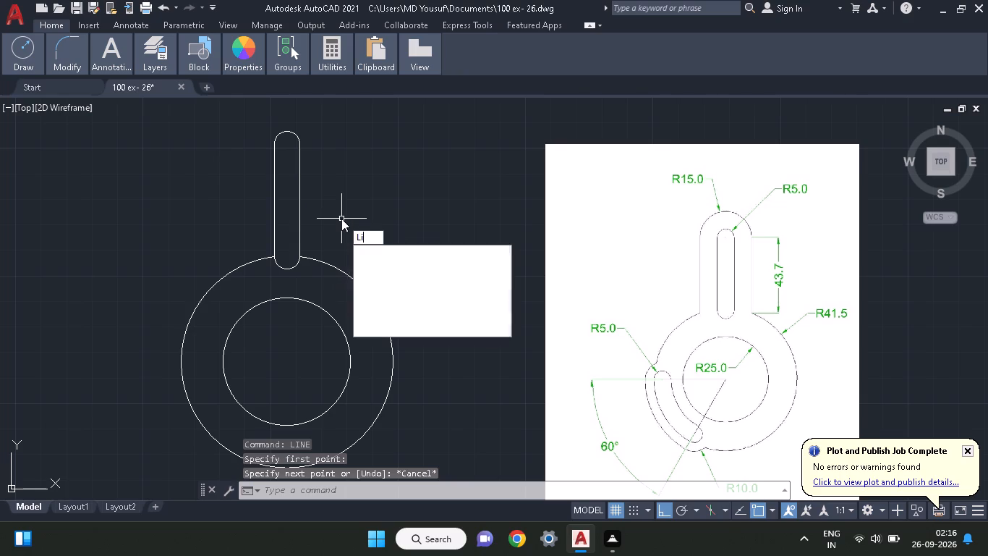
key(n)
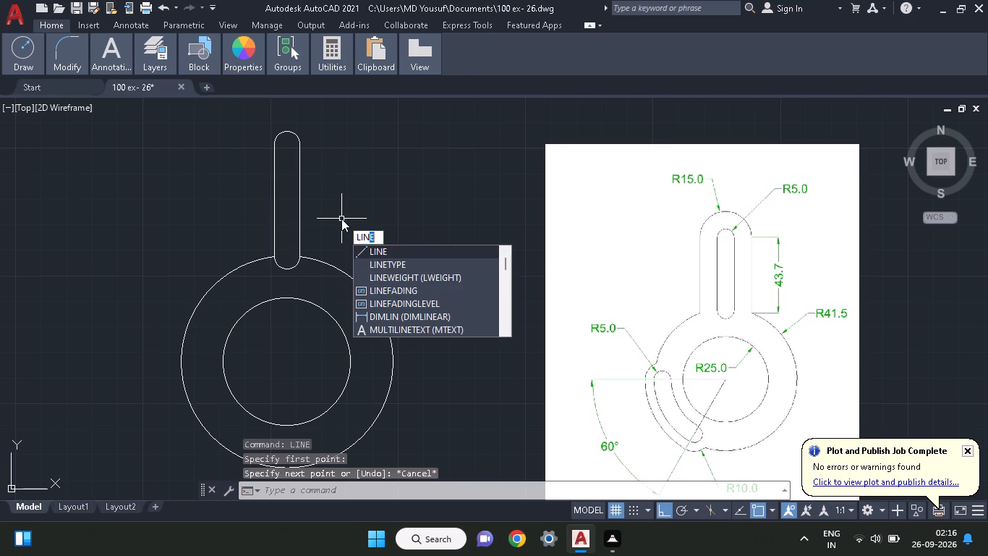
key(e)
key(space)
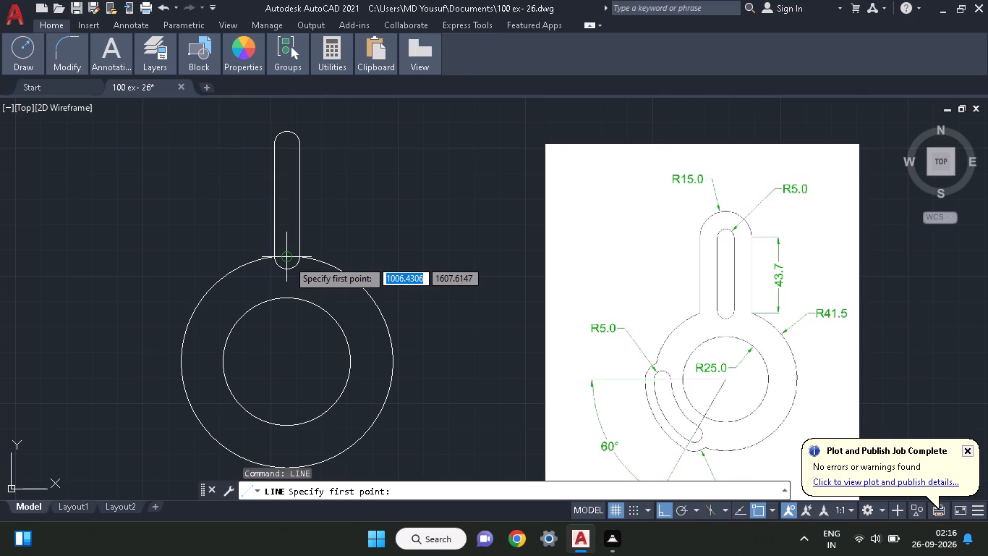
click(288, 260)
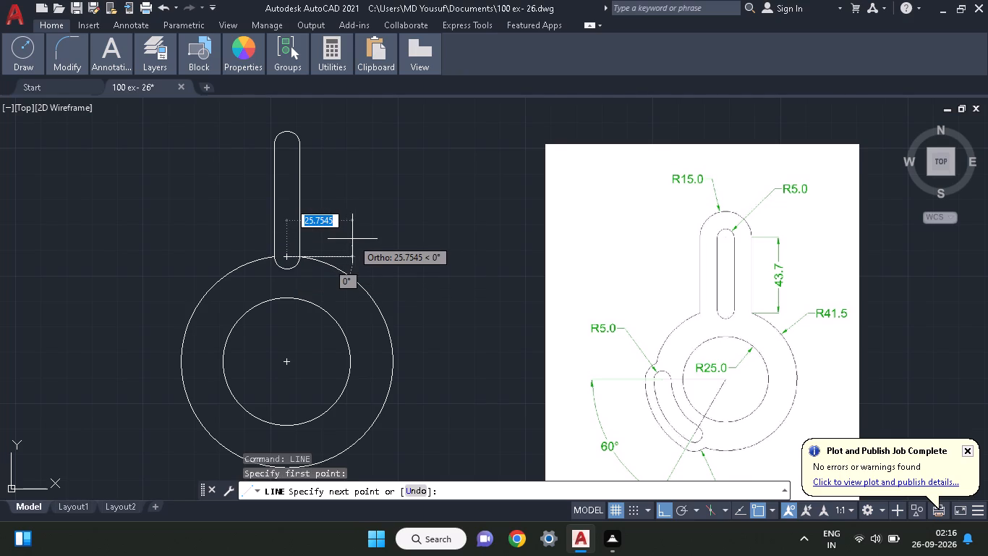
text(15)
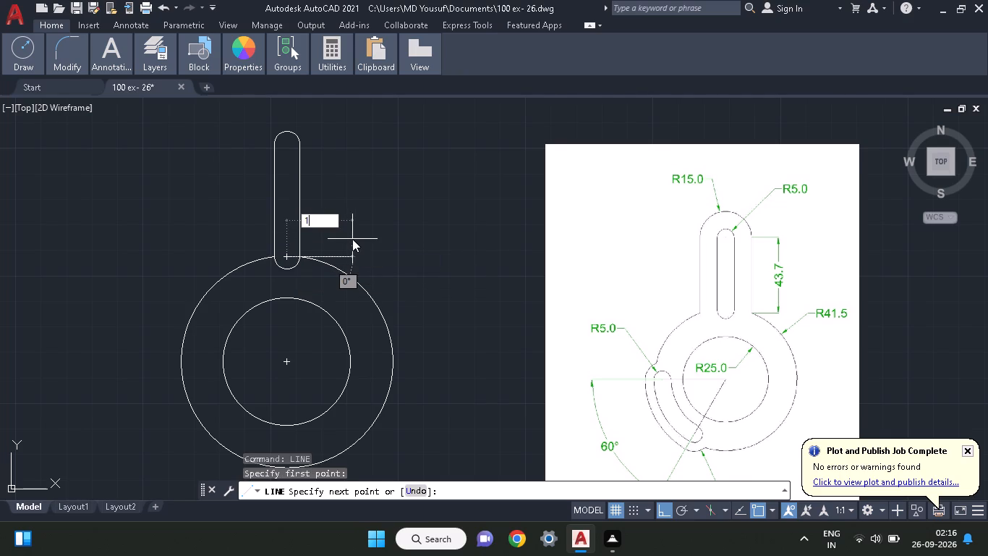
key(Return)
key(Return)
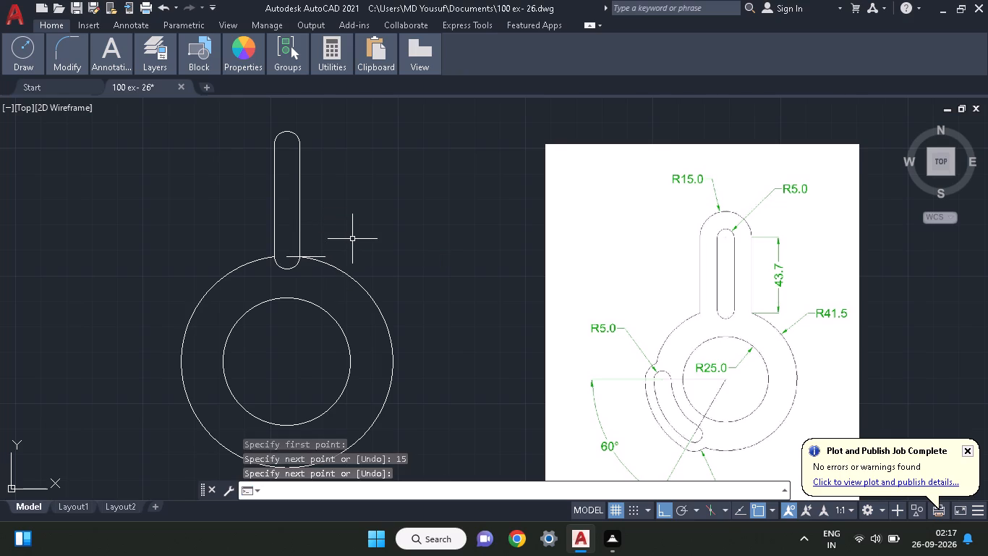
Draw a 15-unit horizontal line to the left from the centre of the vertical slot's lower arc.
key(l)
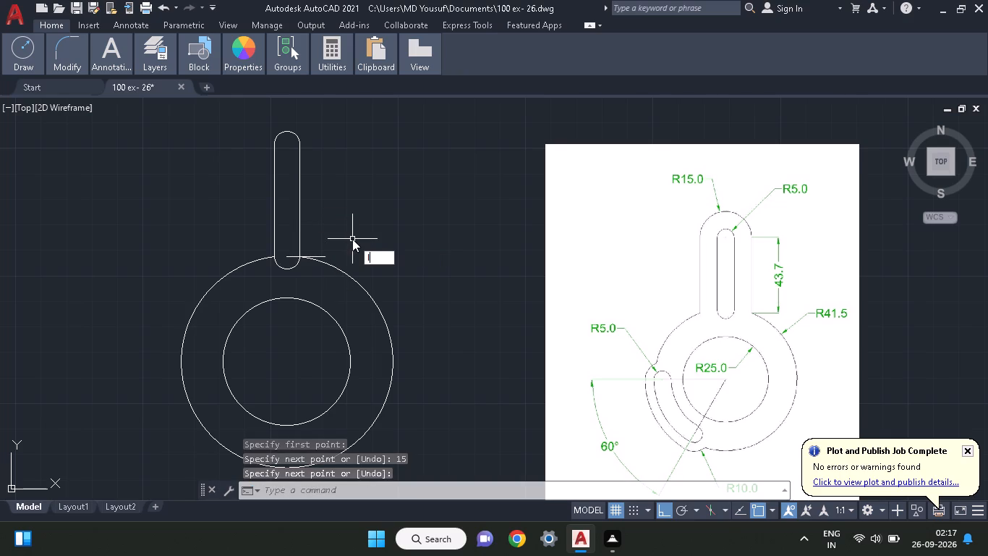
key(i)
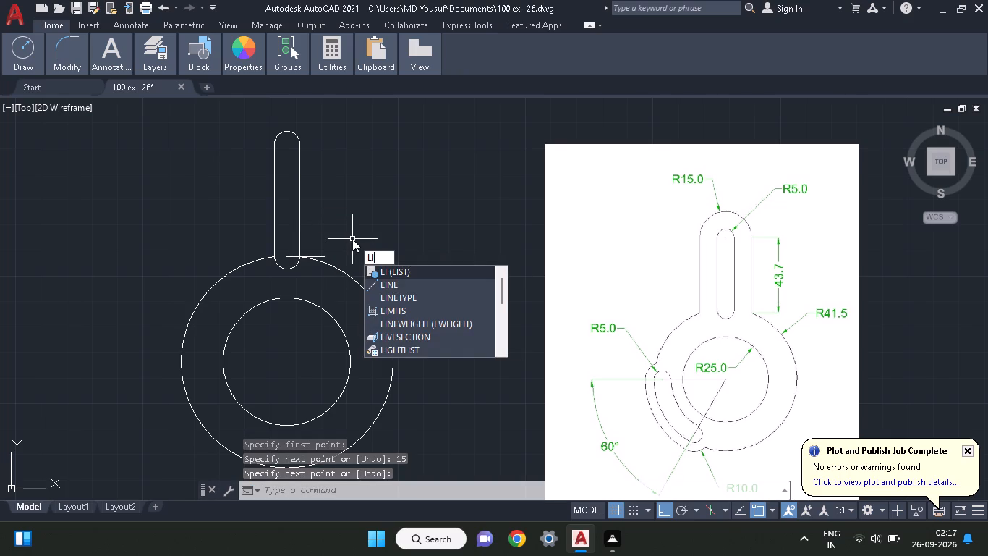
key(n)
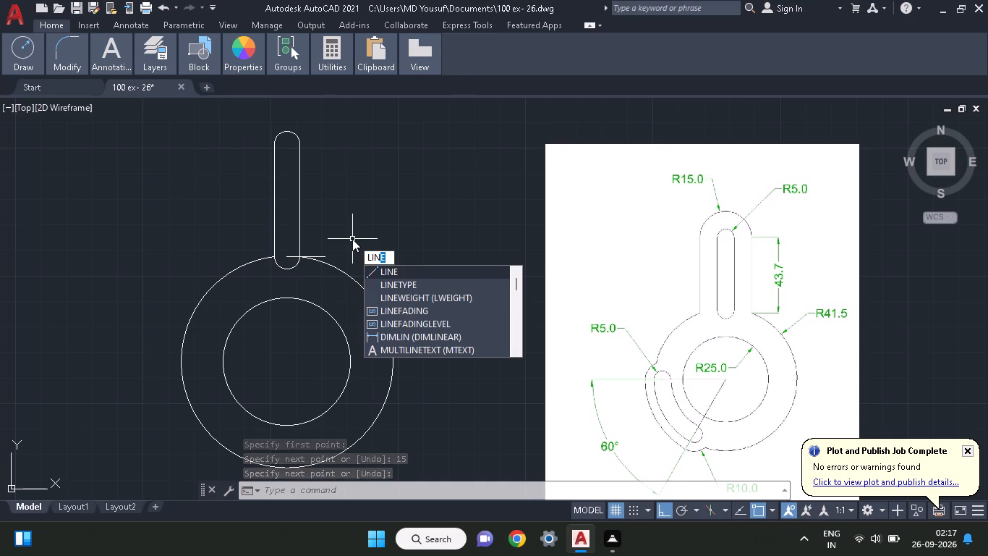
key(e)
key(space)
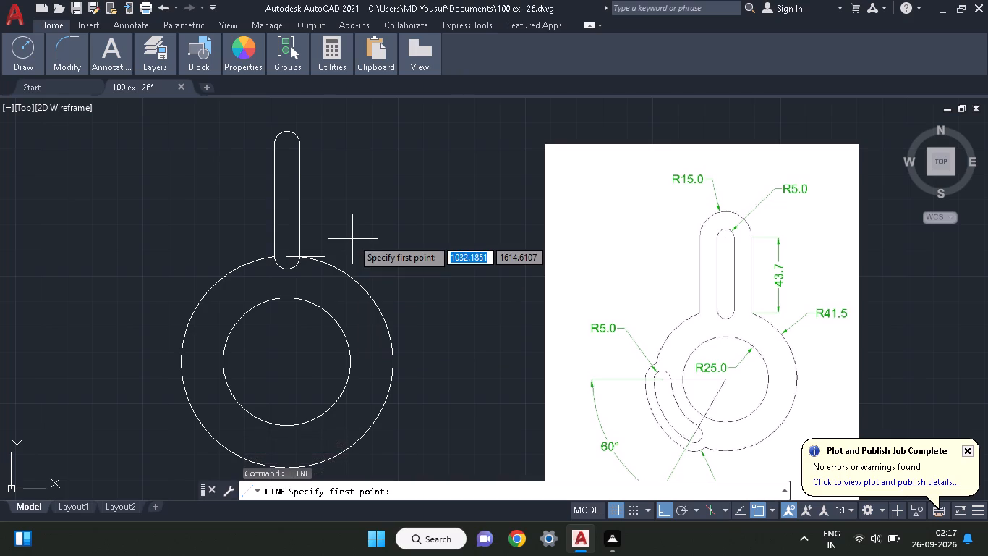
click(287, 261)
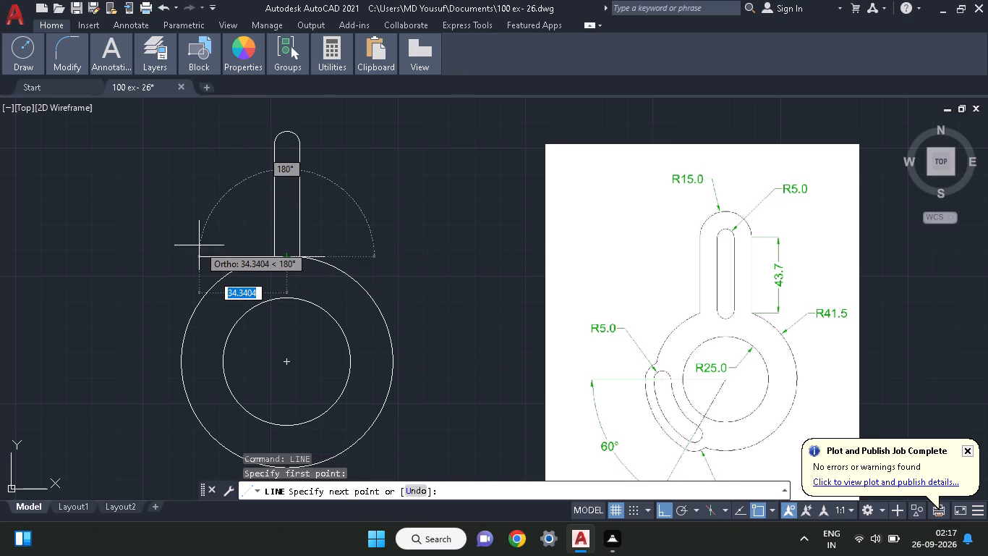
text(15)
key(Return)
key(Return)
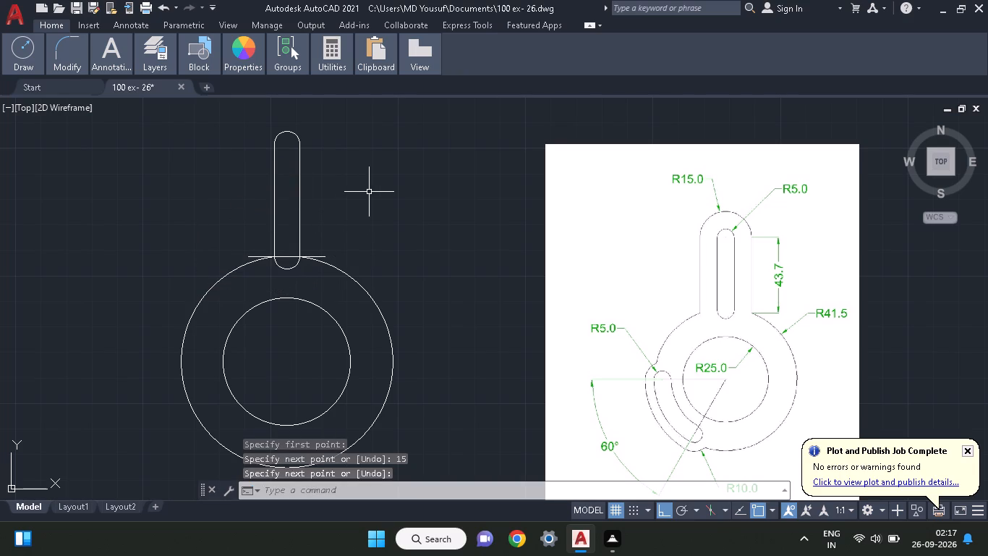
Draw the arm's right side as a 43.7-unit vertical line up from the right end of the horizontal line.
text(li)
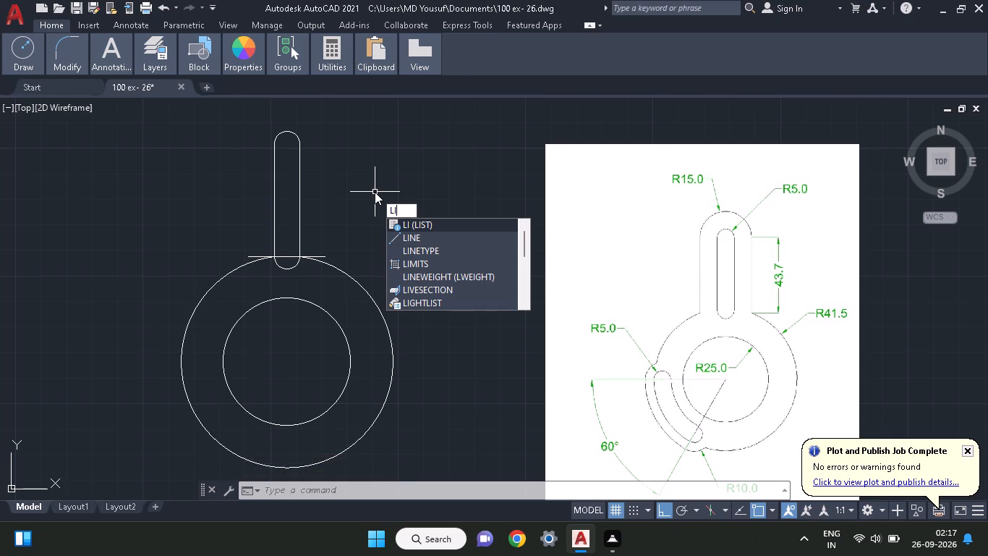
text(nr)
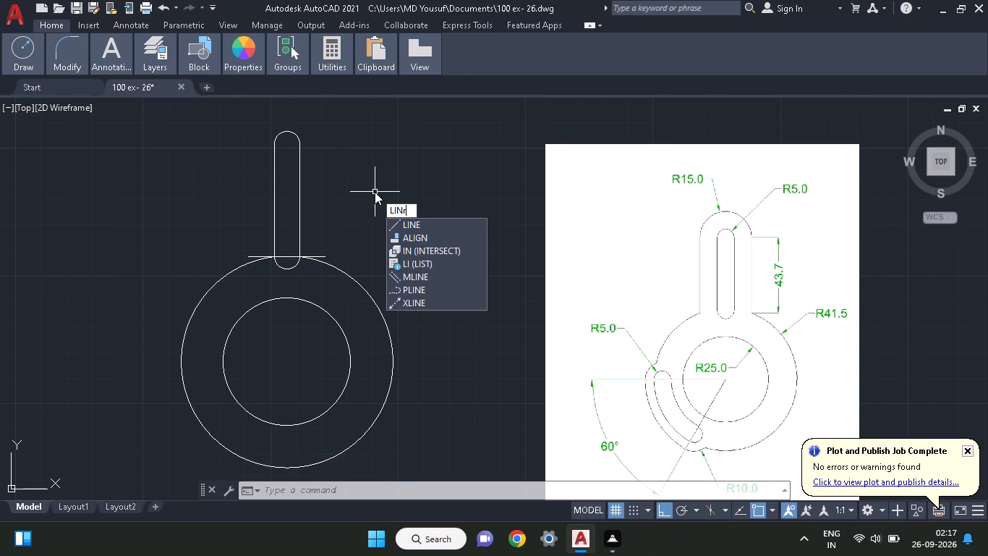
key(BackSpace)
text(e)
key(space)
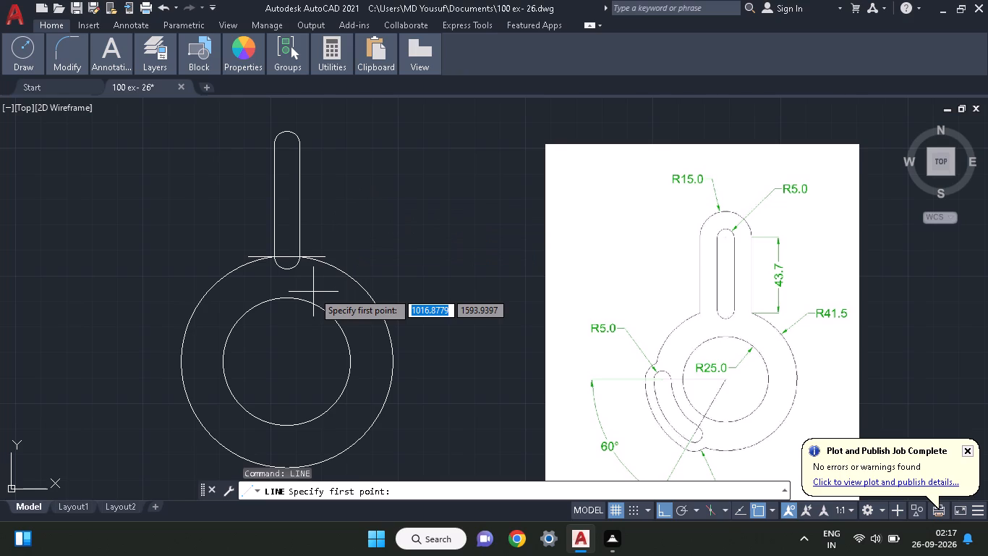
click(328, 257)
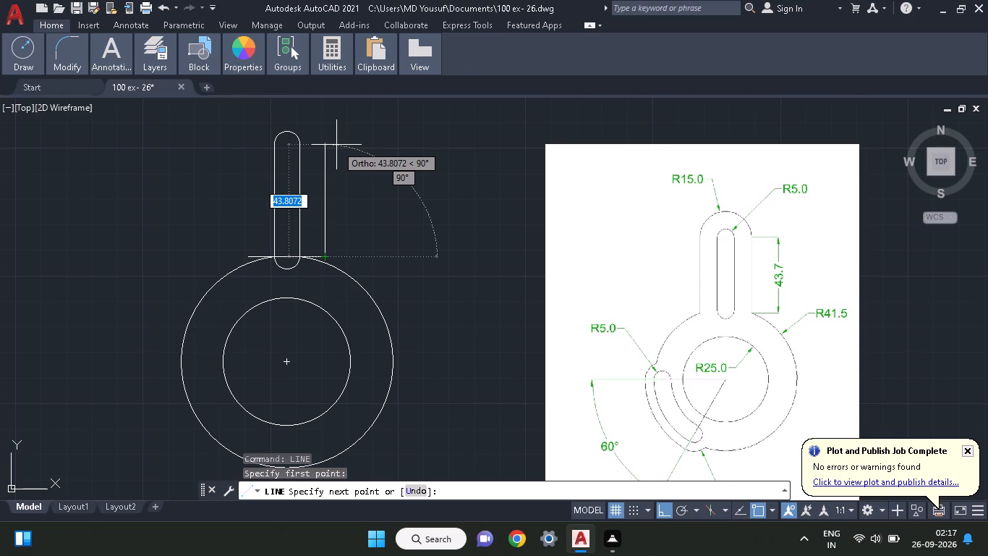
key(4)
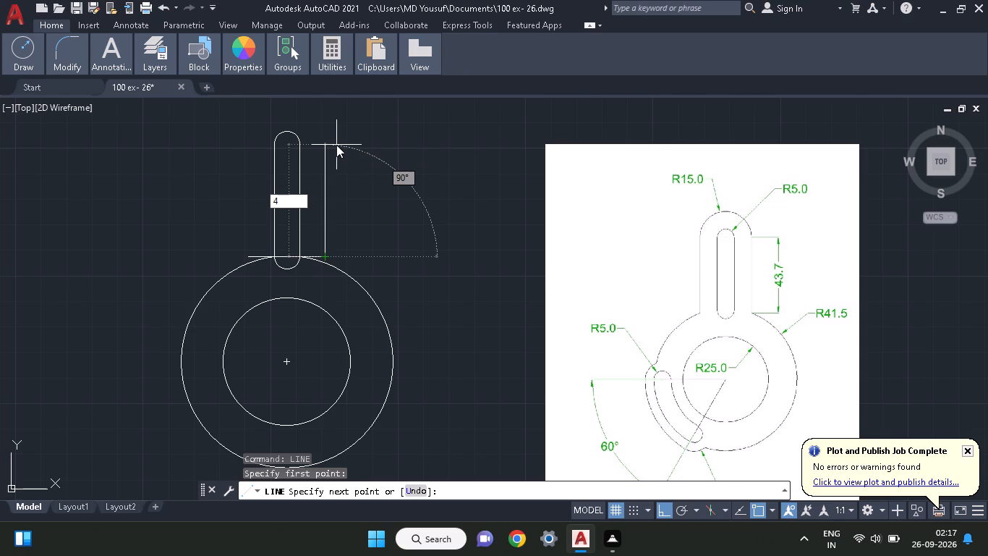
text(3.)
key(7)
key(Return)
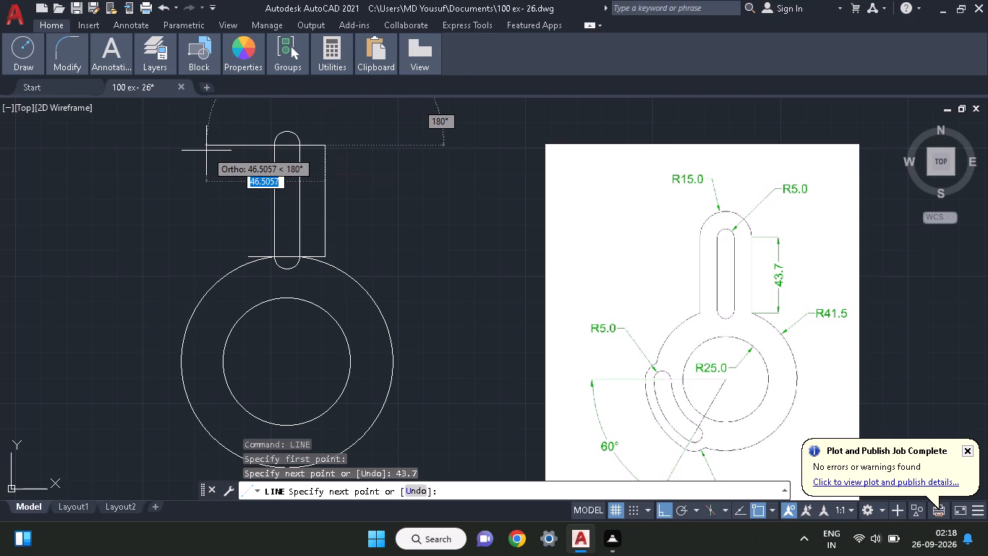
Continue the arm outline 30 units left across the top and 43.7 units down the left side.
key(3)
key(0)
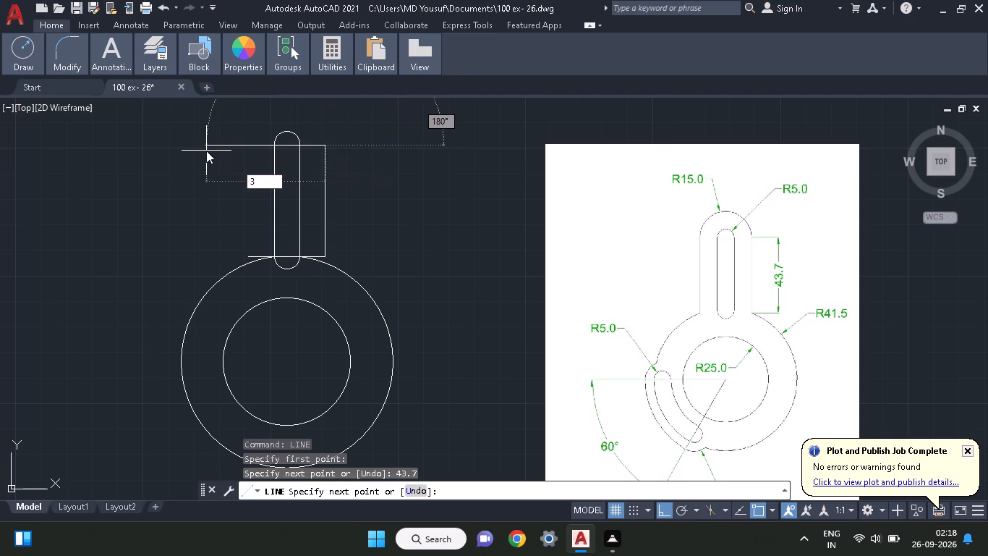
key(Return)
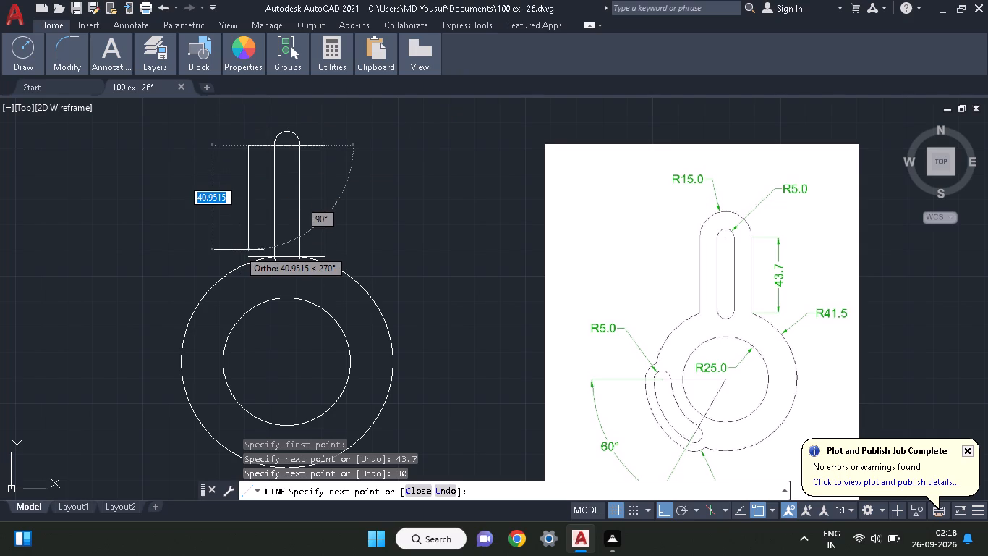
key(4)
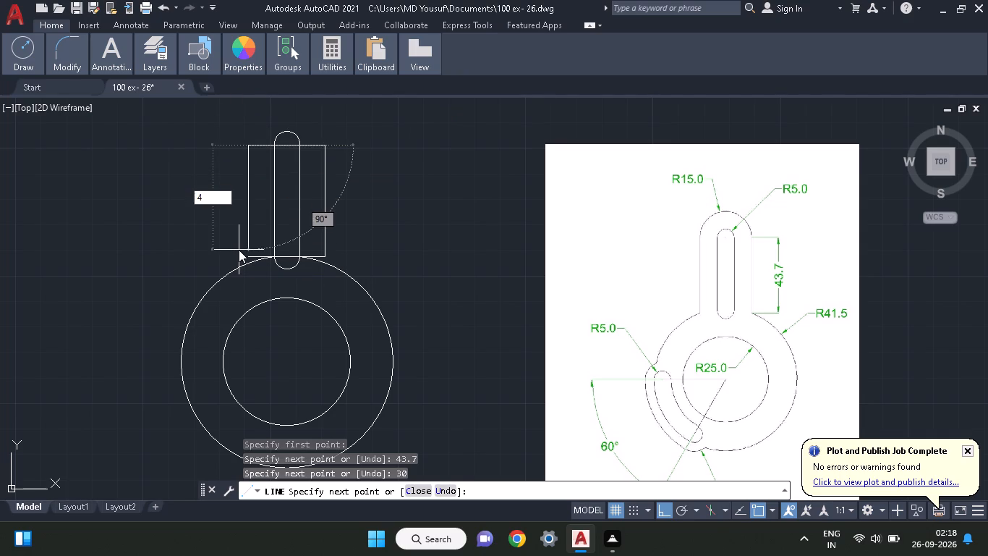
key(3)
key(period)
key(7)
key(Return)
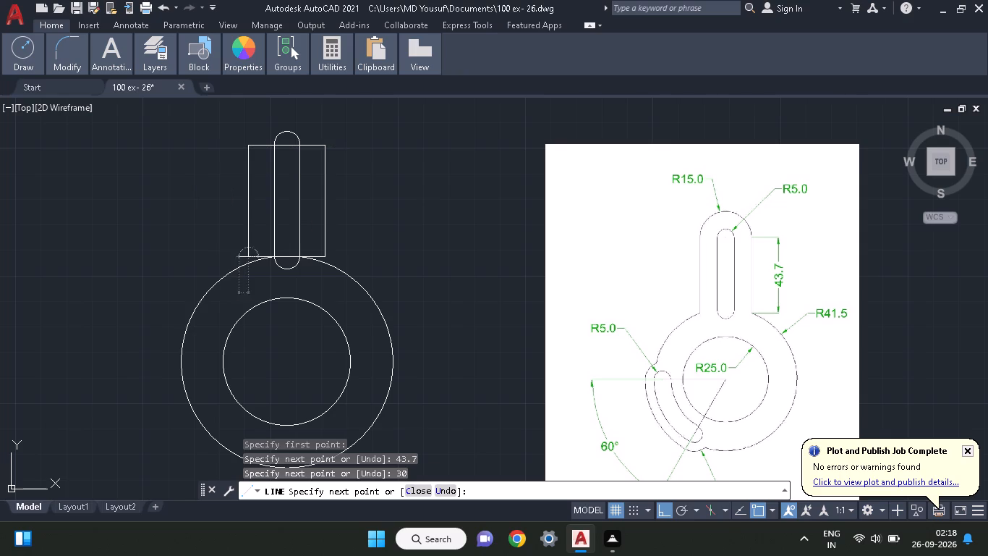
key(Return)
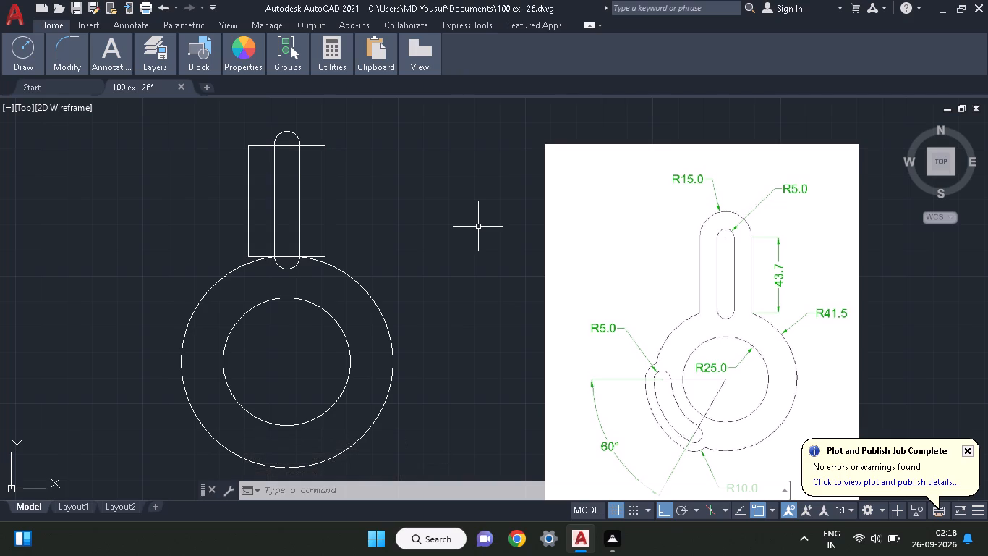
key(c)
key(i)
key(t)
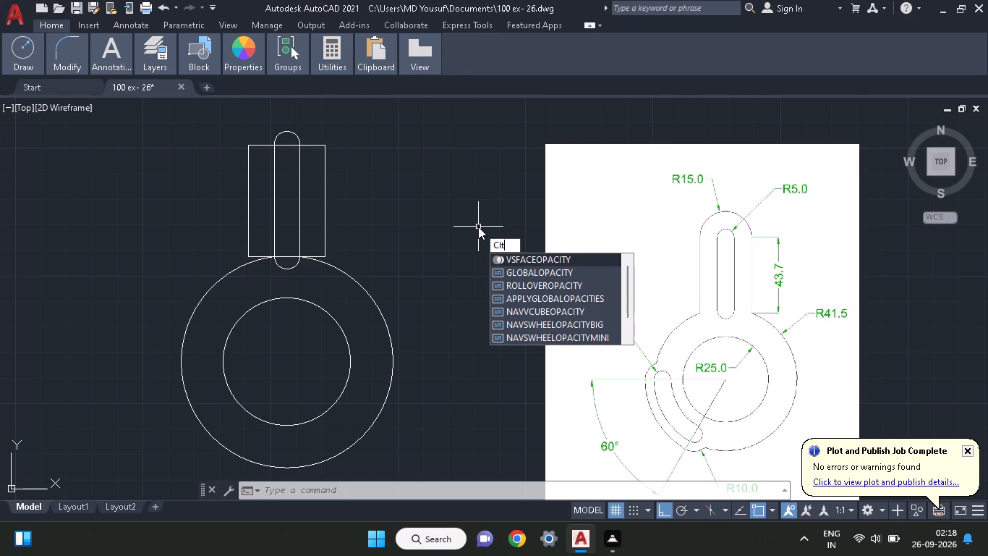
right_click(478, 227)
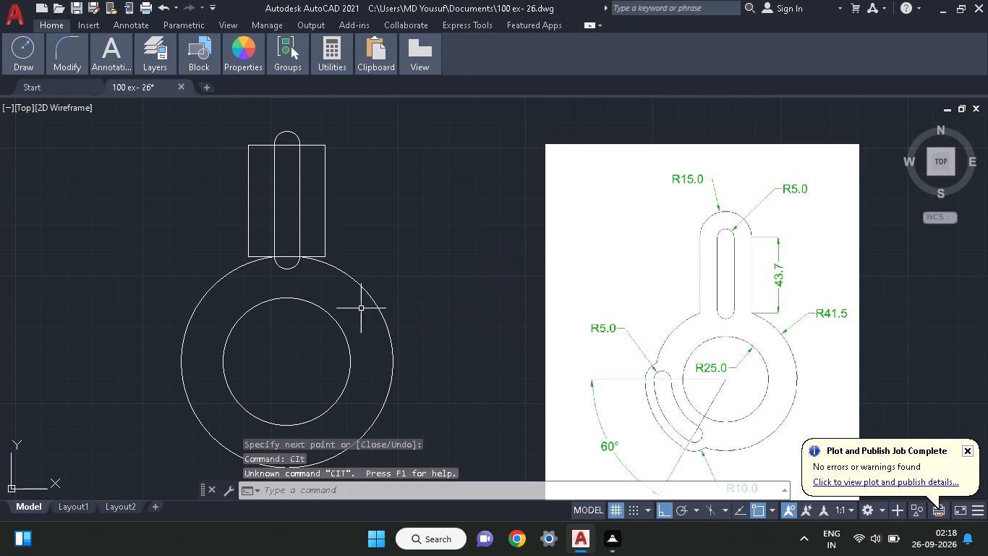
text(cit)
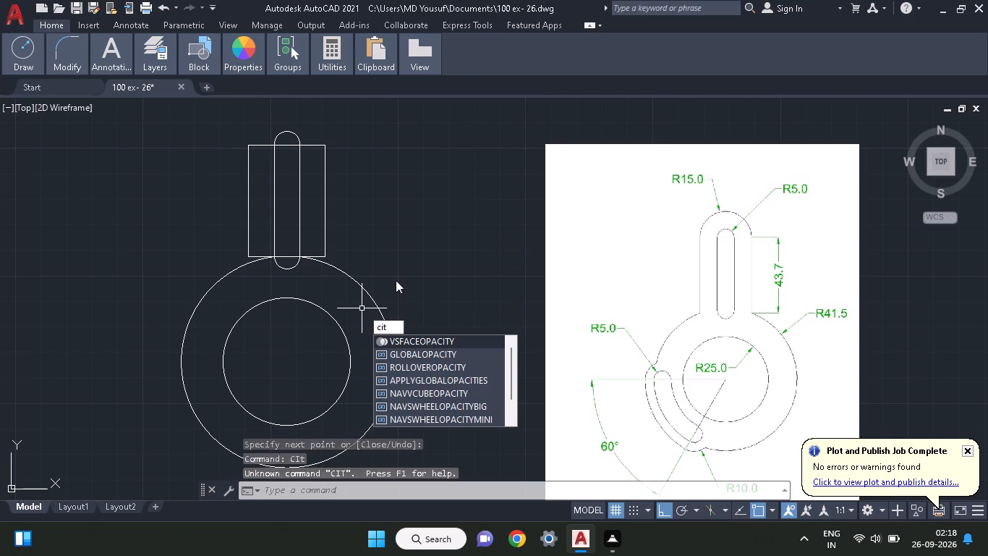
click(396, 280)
Draw a circle of radius 15 centred on the vertical slot's upper arc centre, at the middle of the arm's top line.
text(cu)
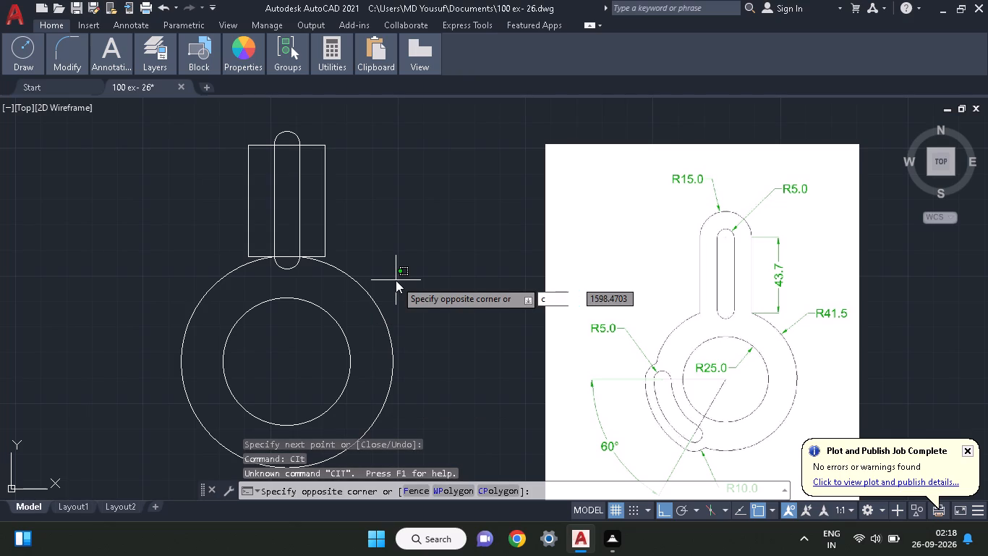
key(BackSpace)
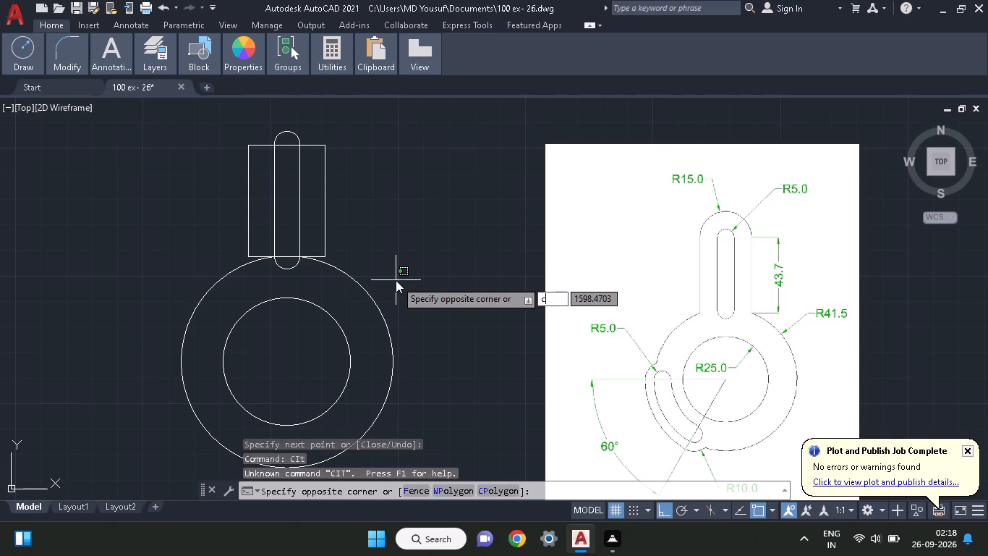
key(i)
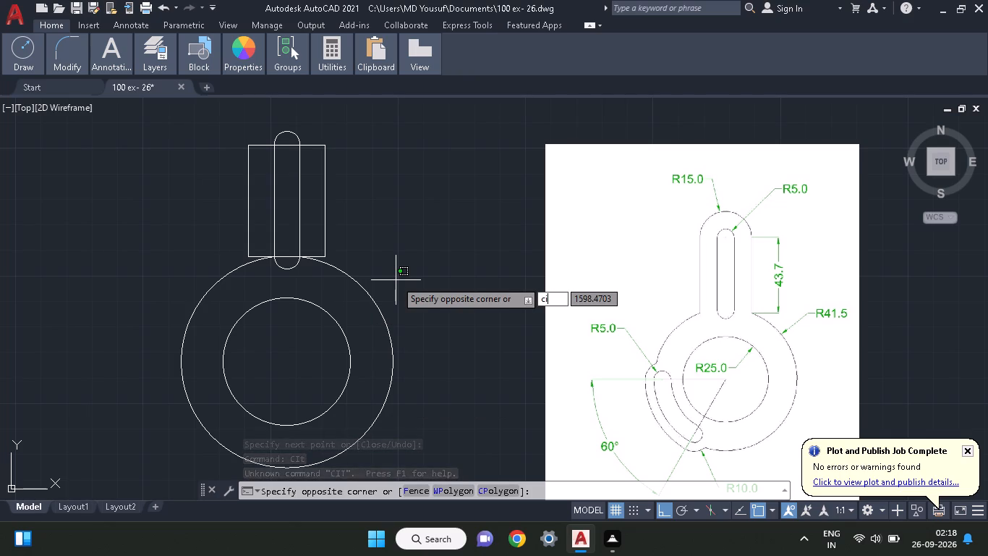
key(r)
text(cl)
key(e)
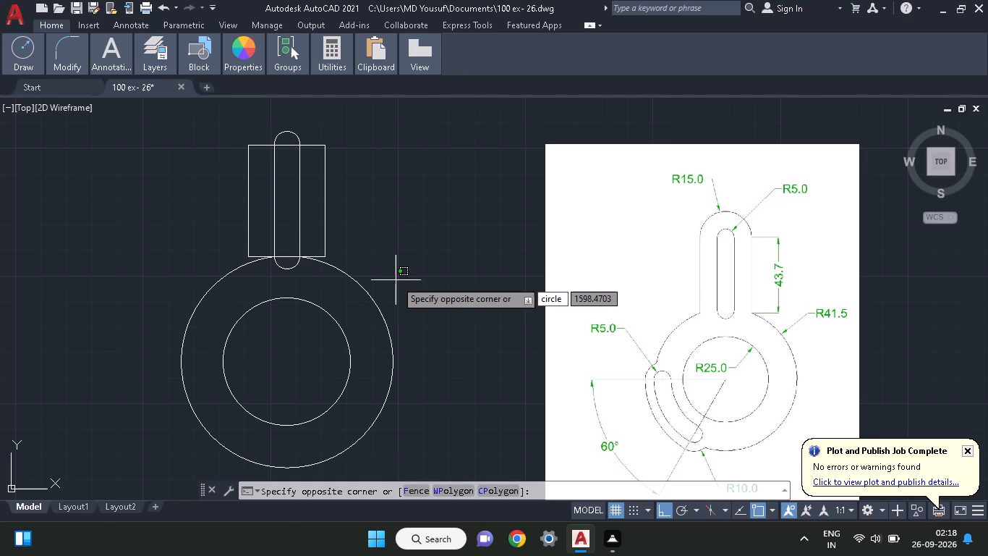
key(space)
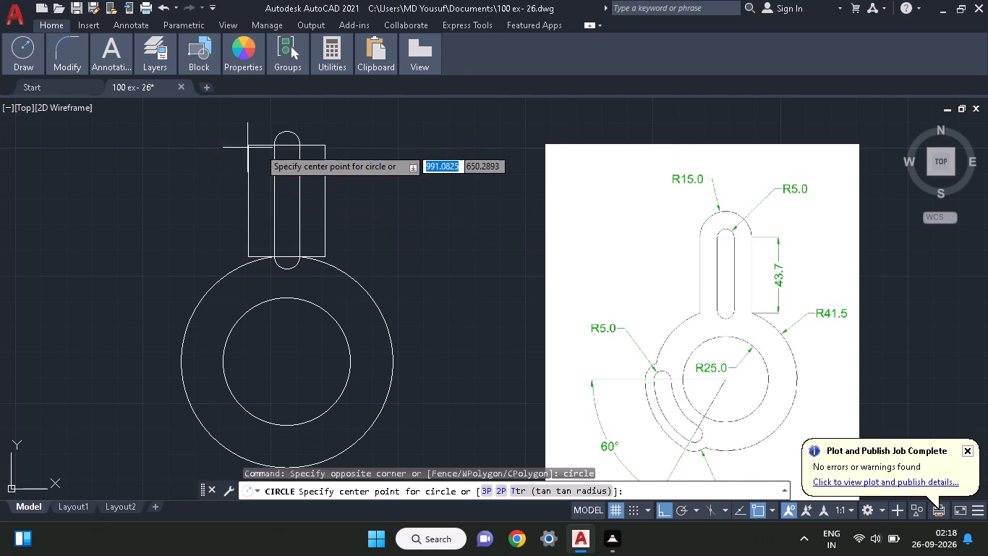
click(286, 146)
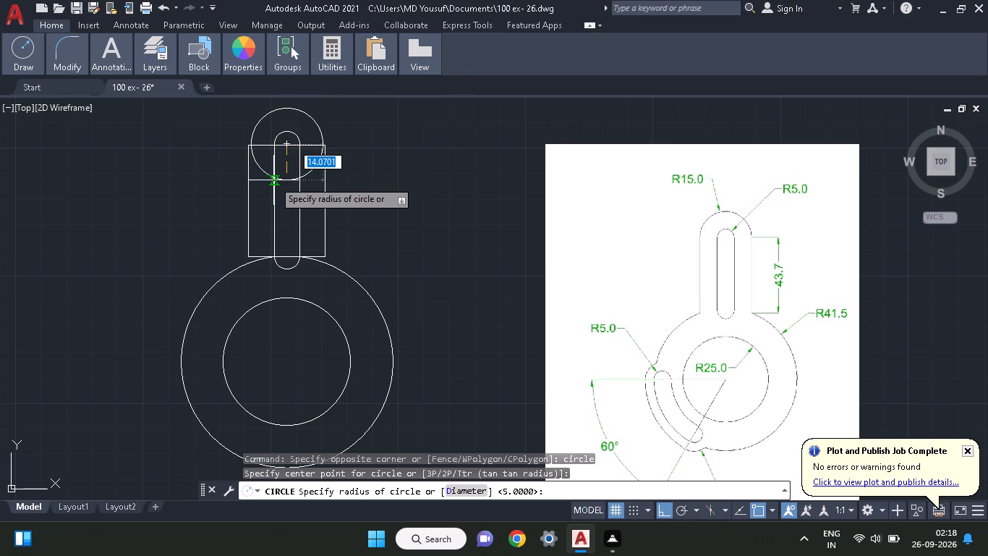
text(15)
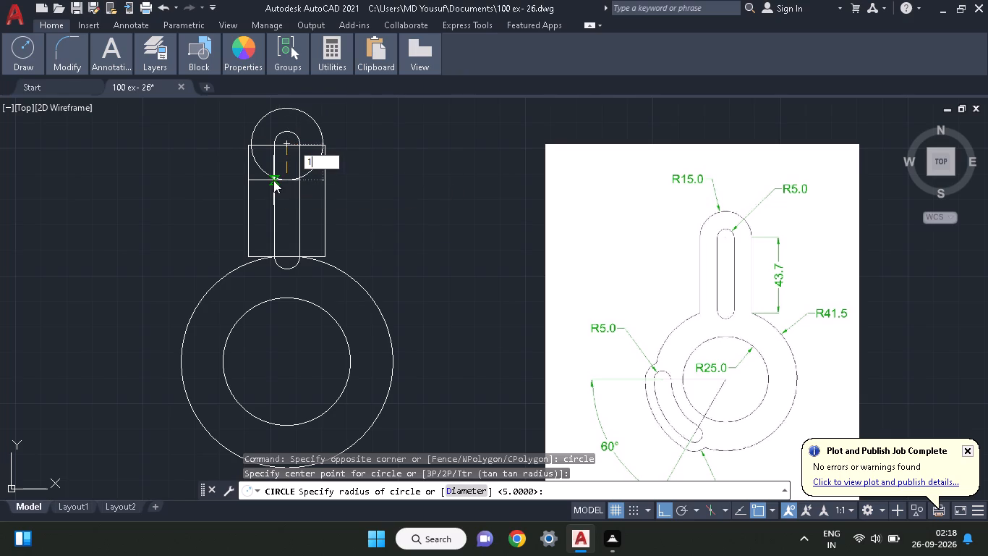
key(Return)
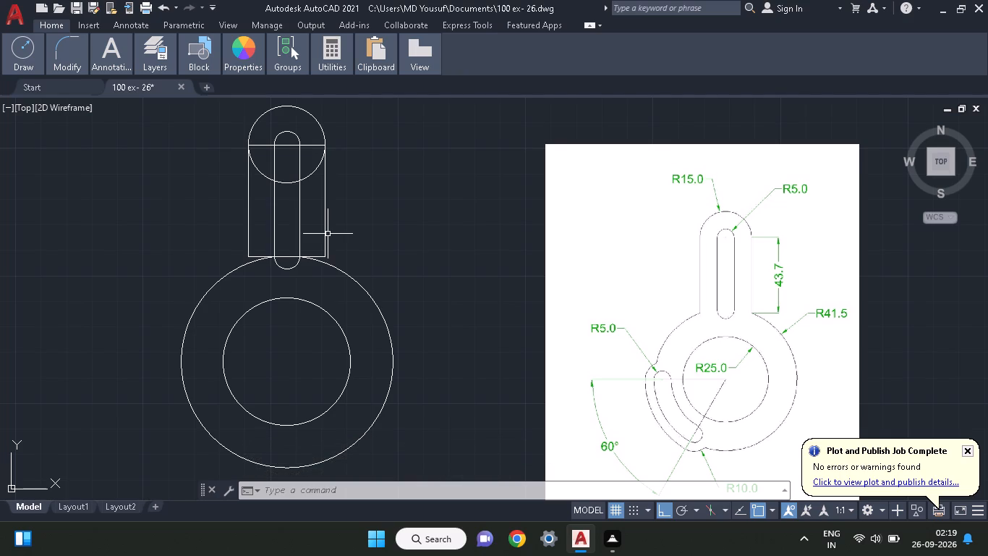
Draw a circle of radius 15 centred on the vertical slot's lower arc centre.
key(c)
key(i)
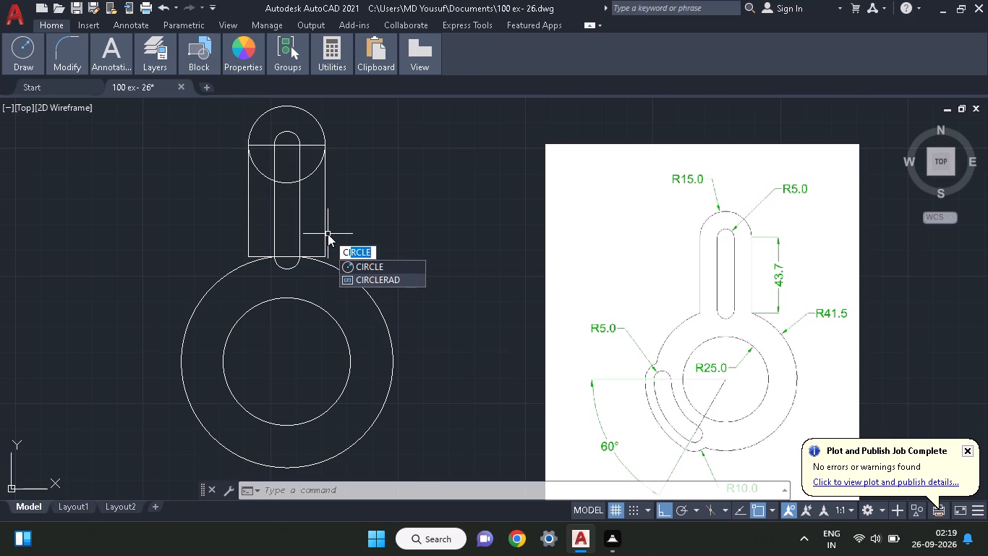
key(r)
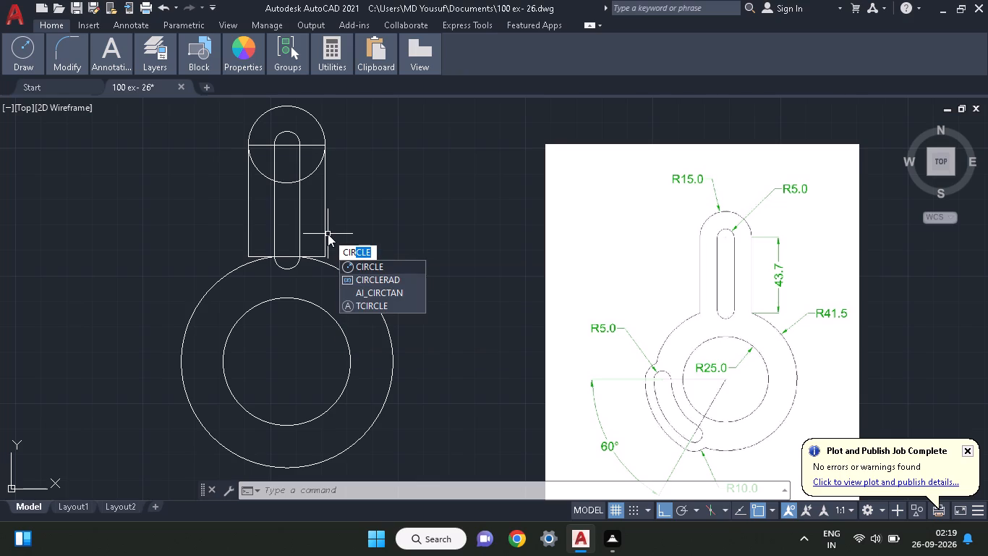
key(c)
key(l)
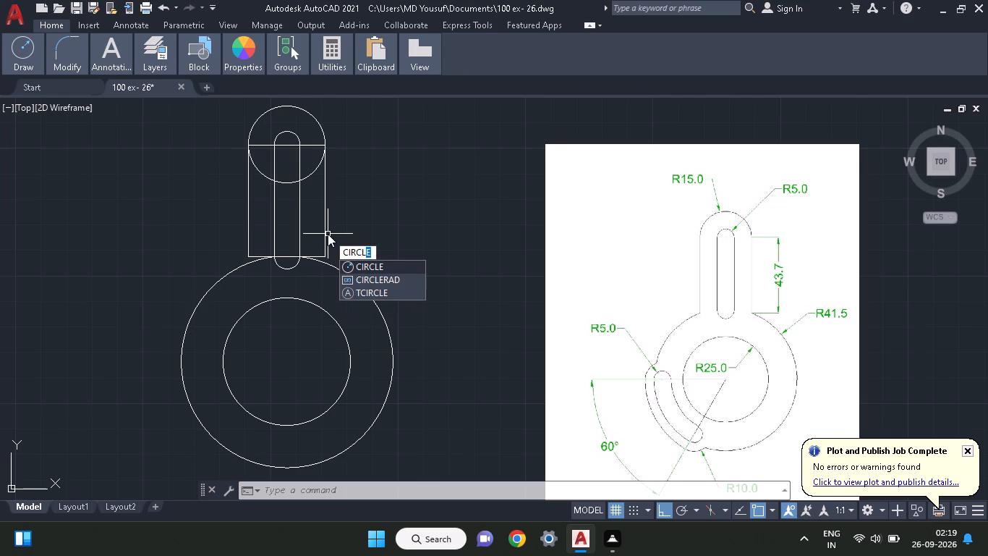
key(e)
key(space)
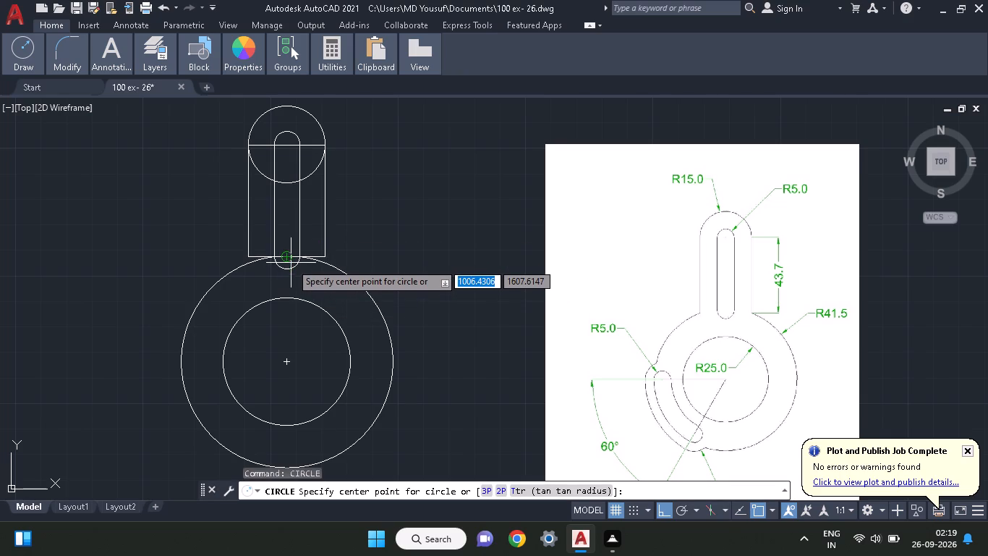
click(288, 256)
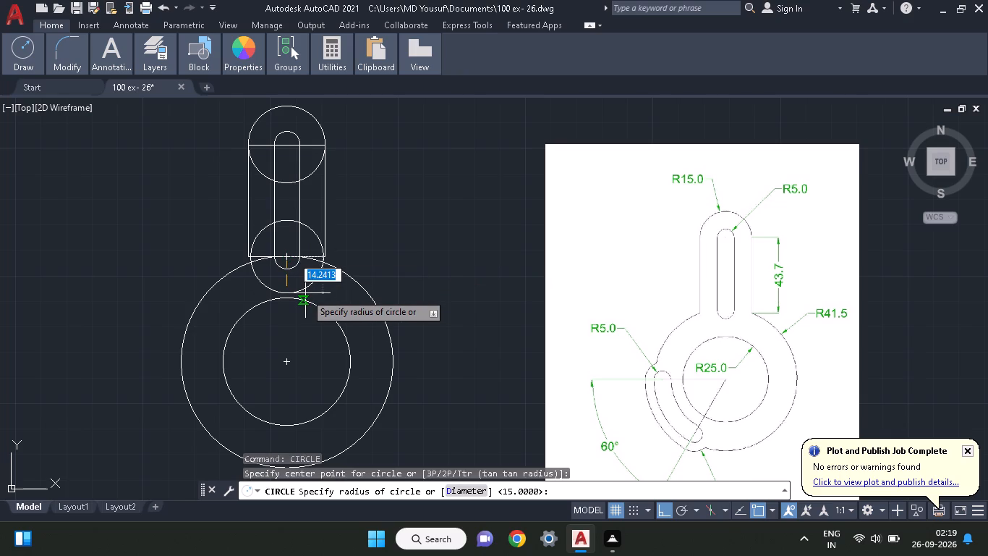
key(1)
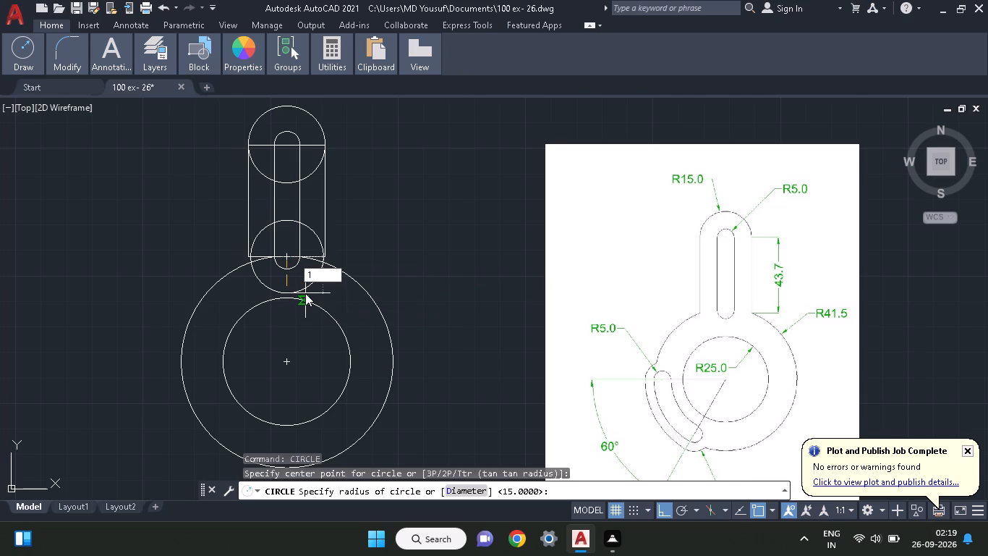
key(5)
key(Return)
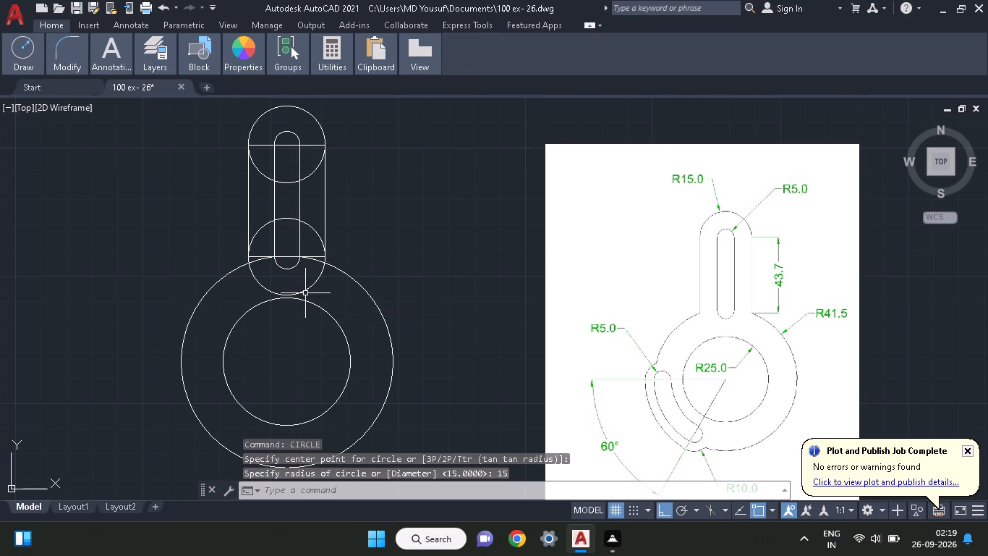
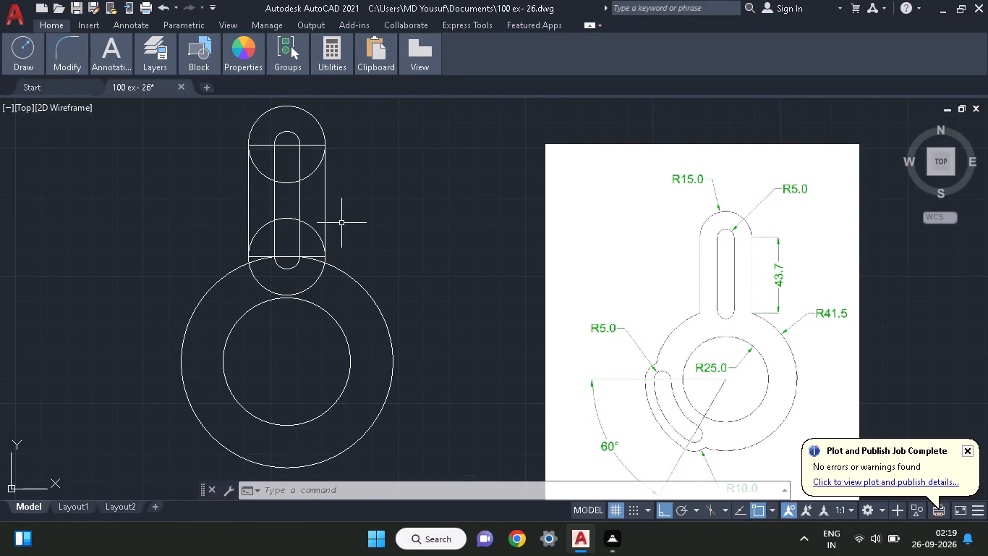
Trim the lower half of the upper R15 circle on both sides of the vertical slot.
text(tr)
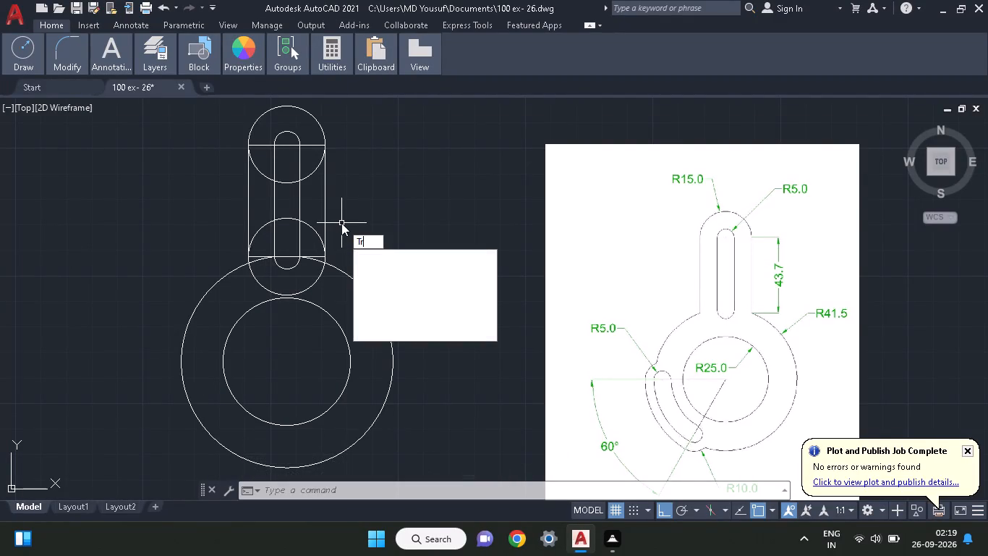
text(im)
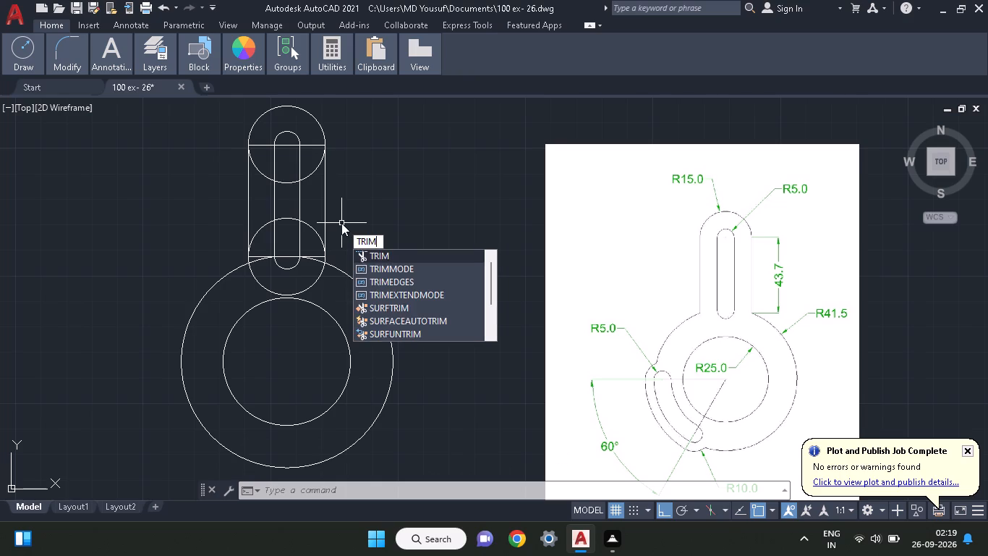
key(space)
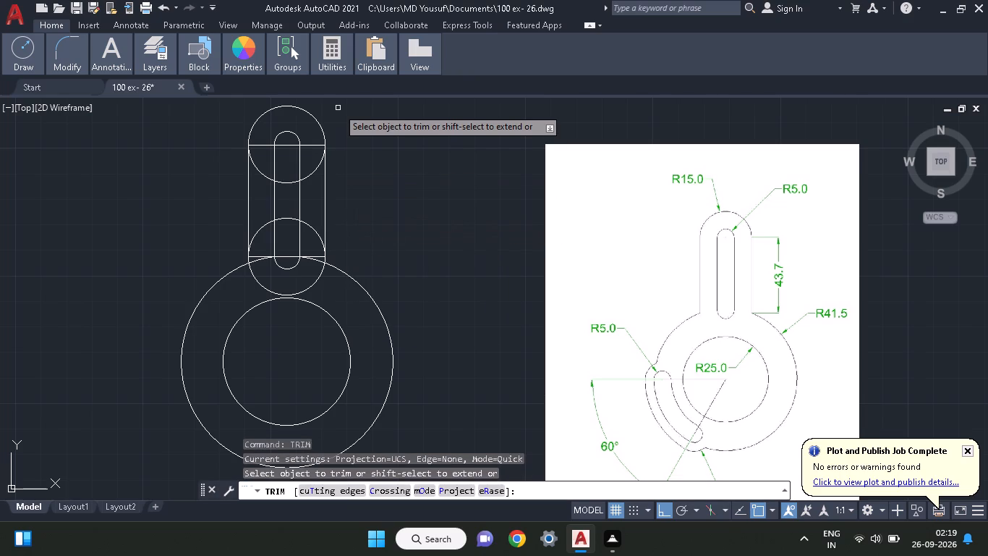
click(310, 174)
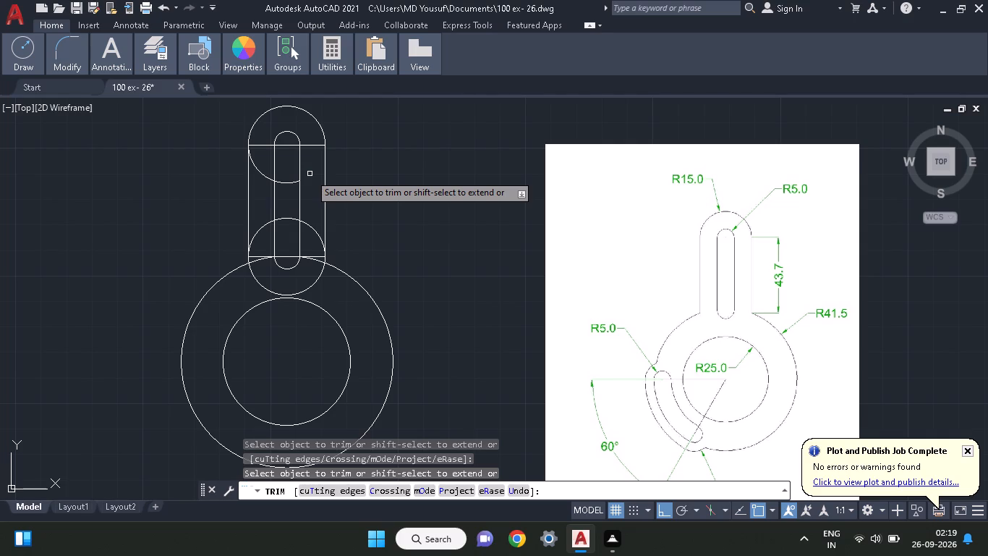
key(space)
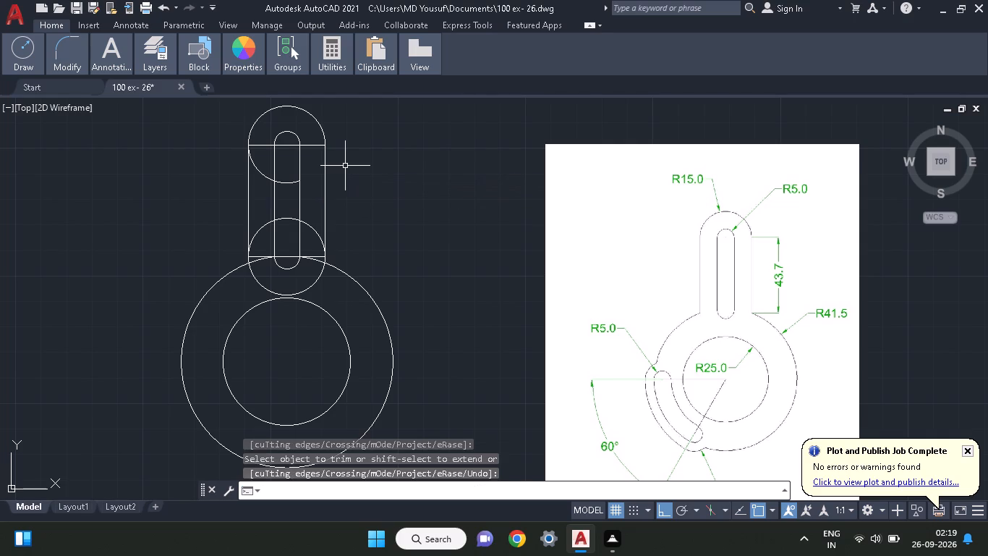
key(t)
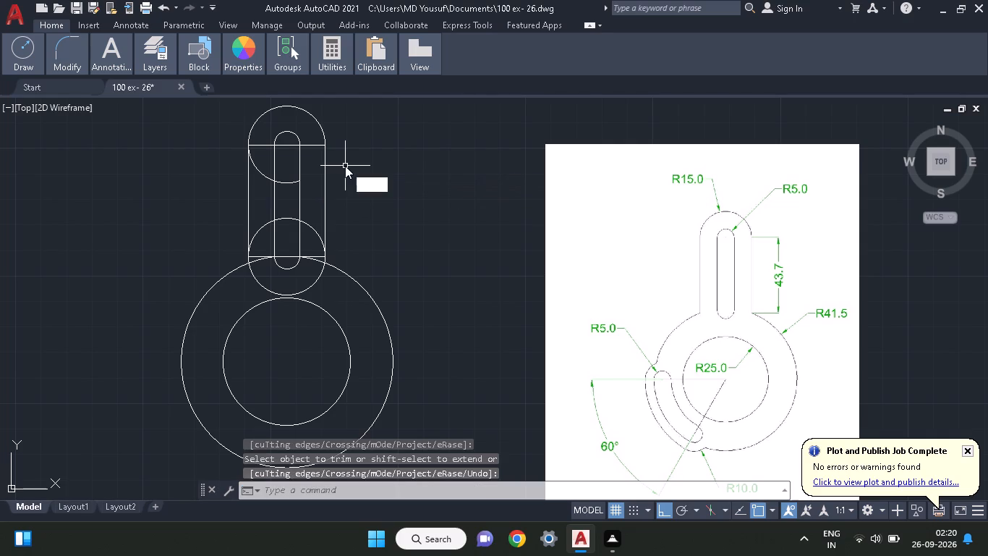
key(r)
key(i)
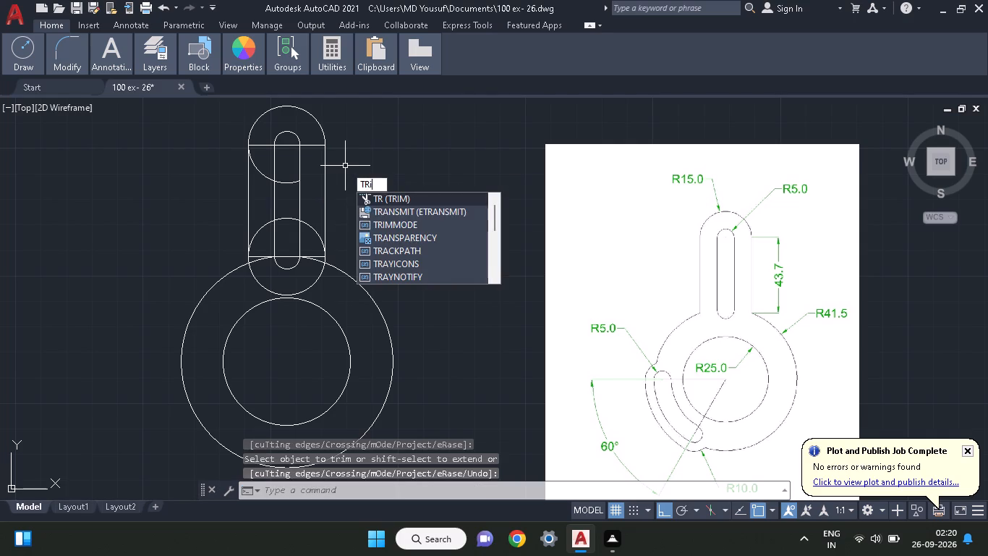
key(m)
key(space)
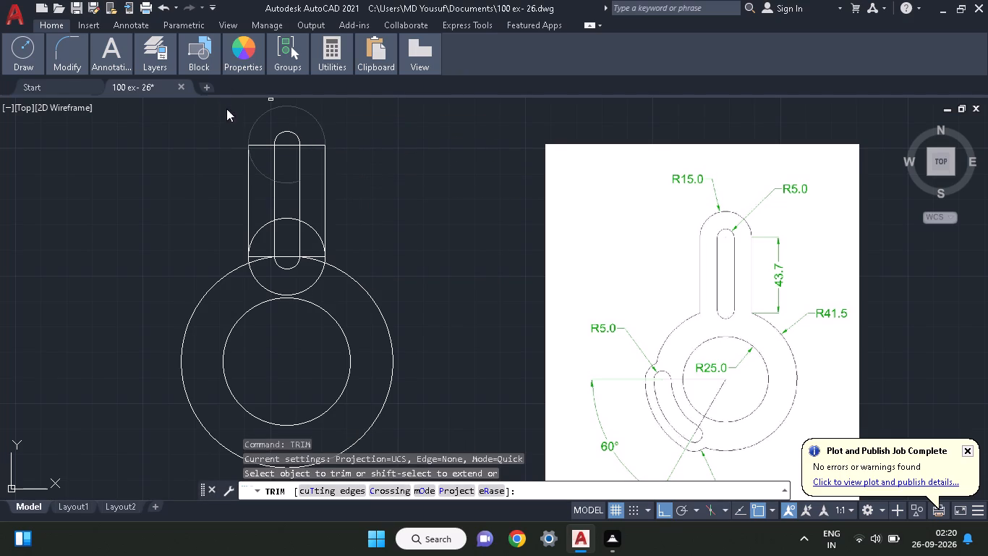
click(263, 173)
key(space)
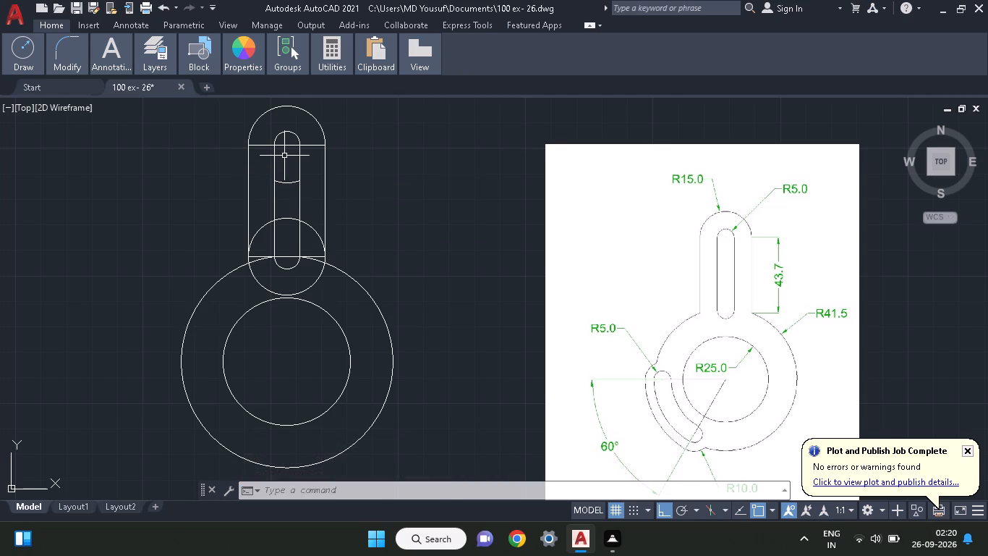
Trim the remaining piece of the upper R15 circle's lower arc that crosses inside the vertical slot.
key(t)
key(r)
text(im)
key(space)
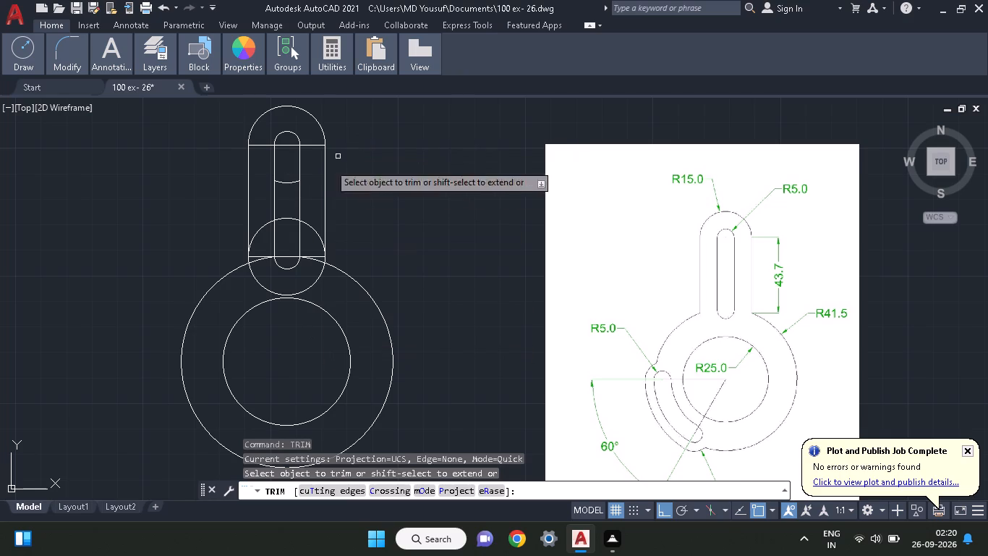
click(296, 180)
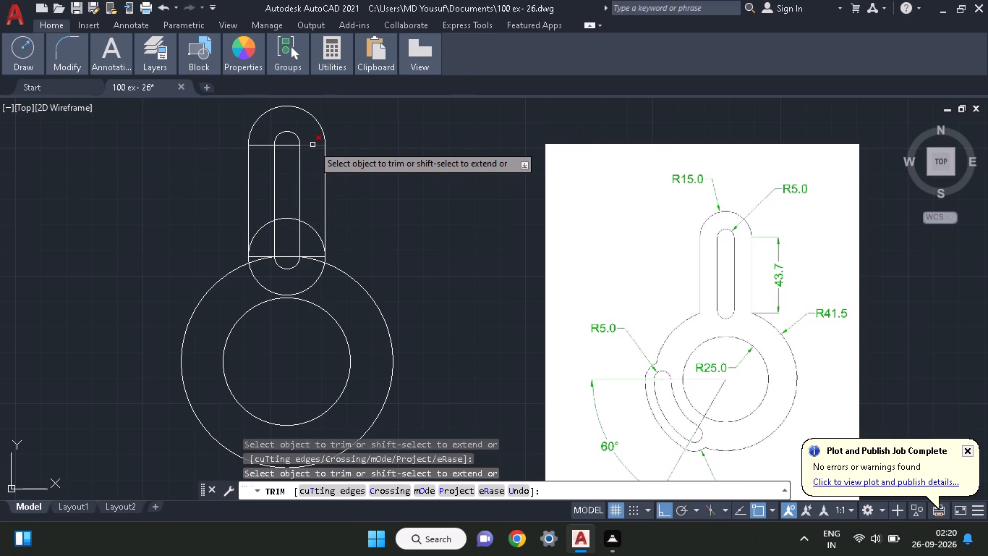
right_click(312, 145)
click(345, 156)
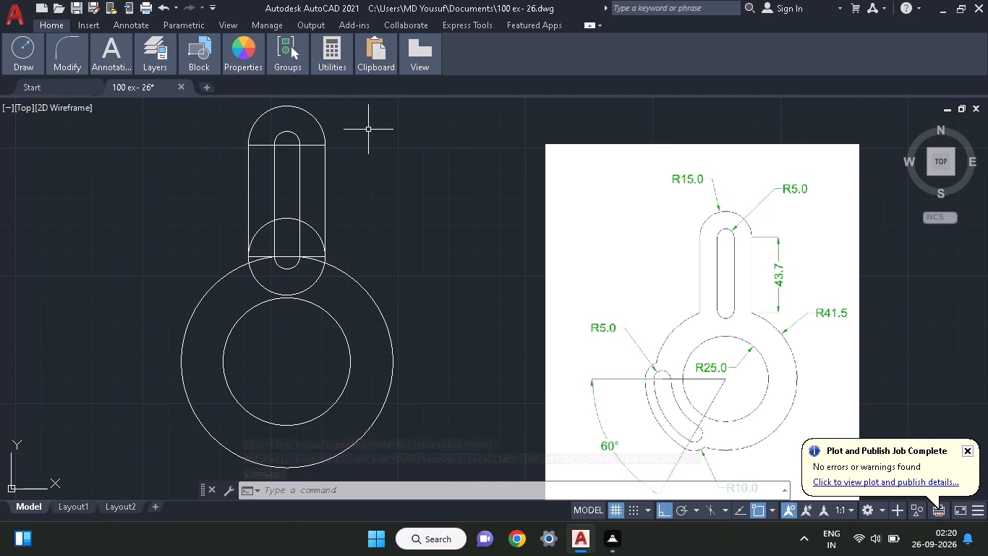
Trim the arm's top horizontal line between the slot and each side of the arm.
text(tr)
key(i)
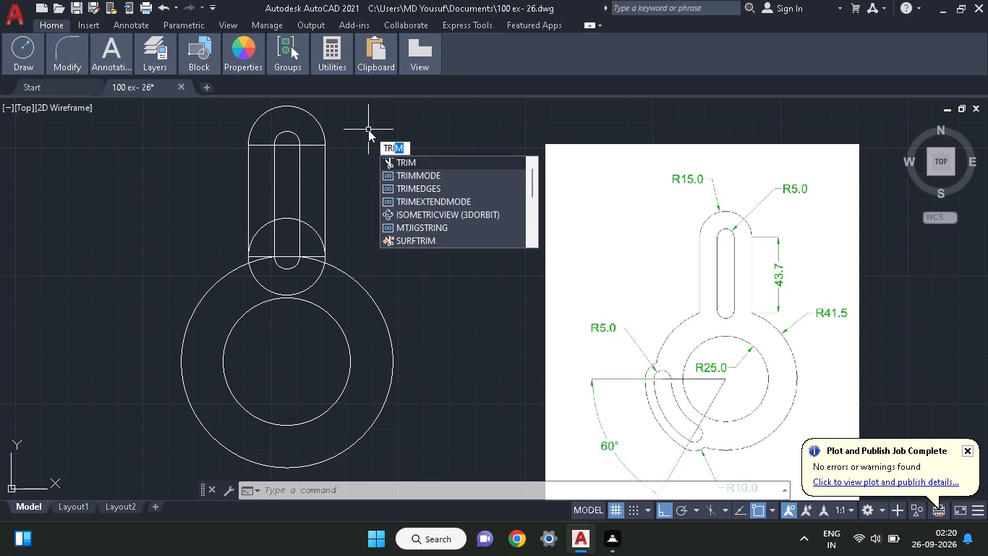
text(m)
key(space)
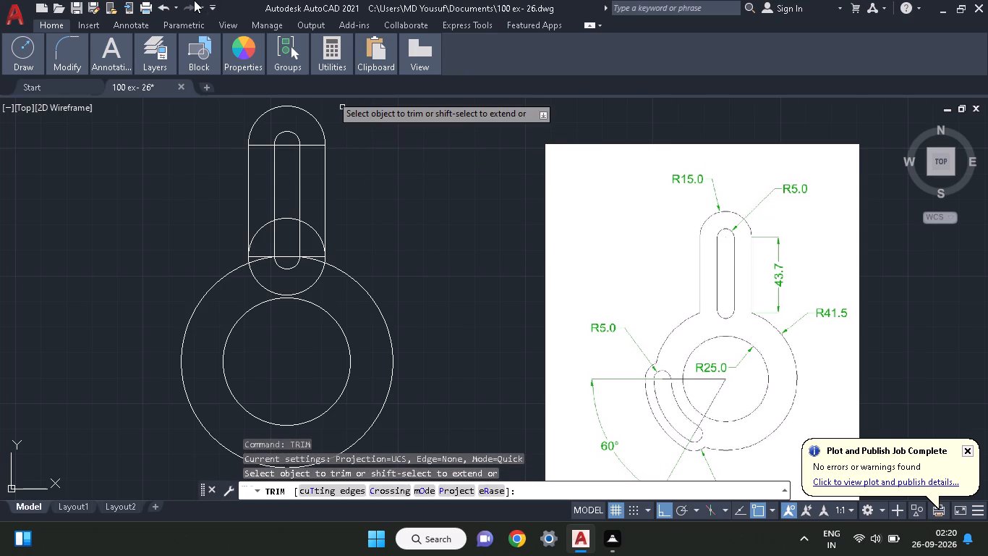
click(260, 146)
key(space)
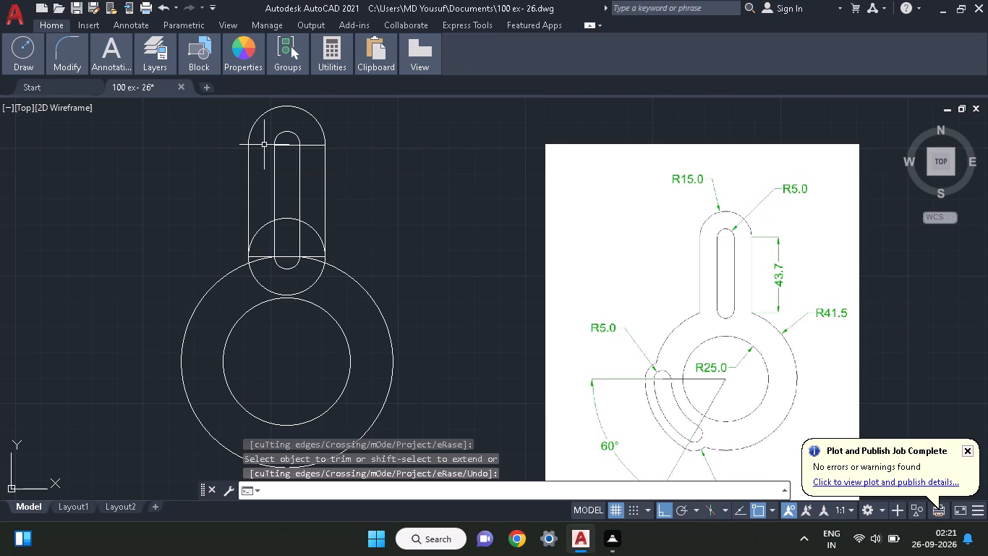
text(tr)
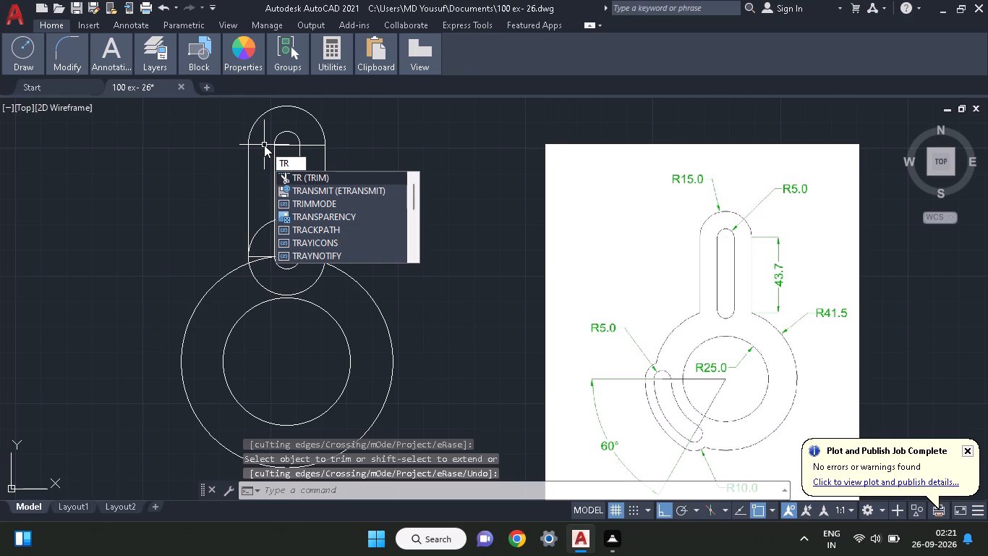
text(im)
key(space)
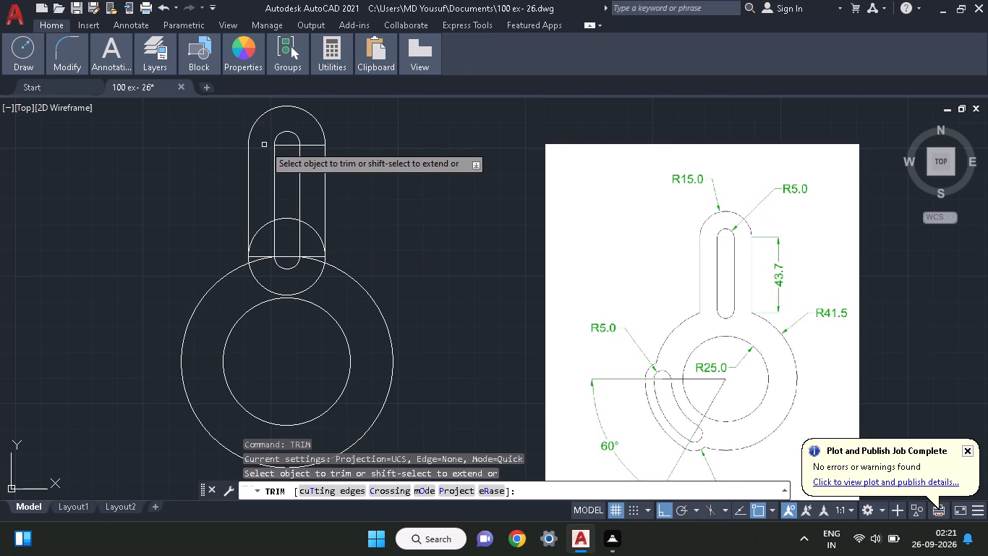
click(318, 144)
right_click(337, 137)
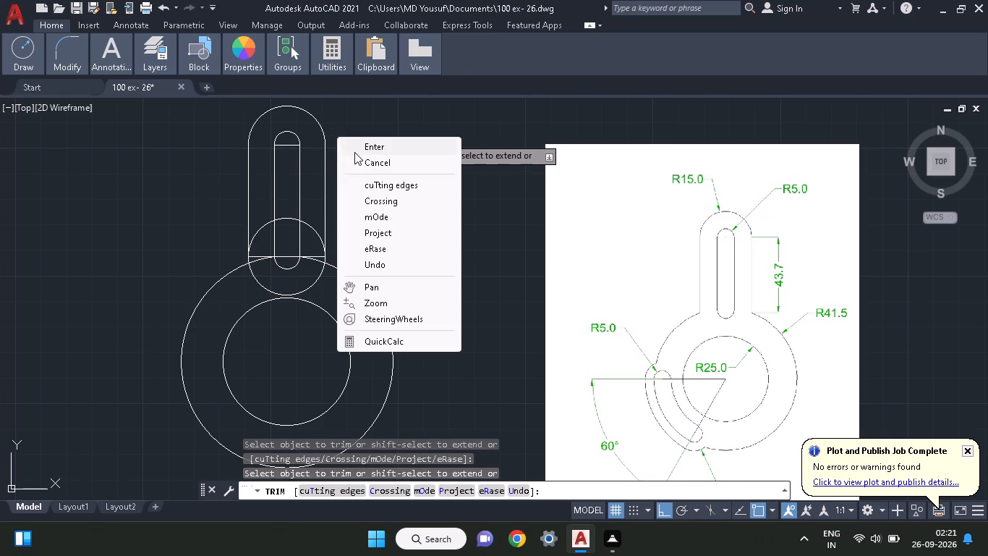
click(354, 152)
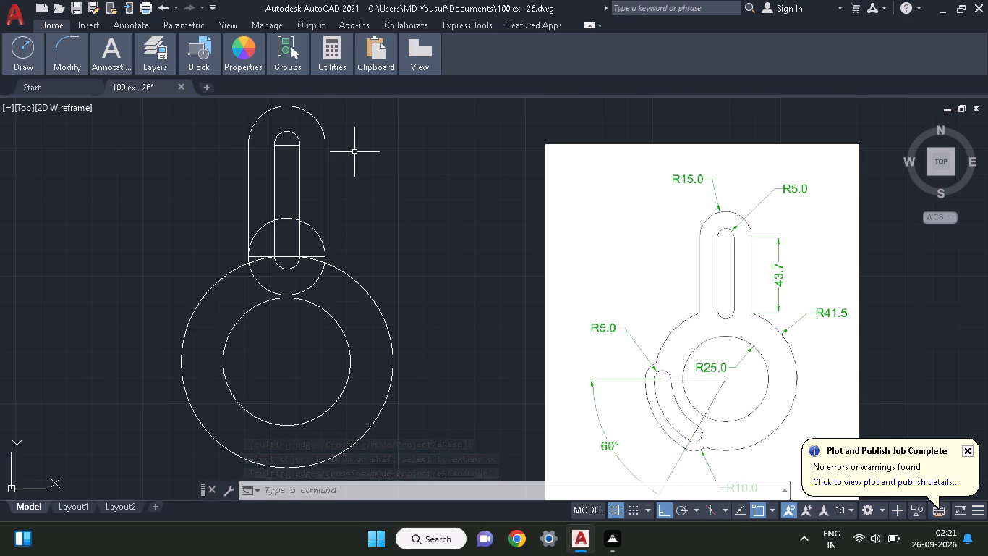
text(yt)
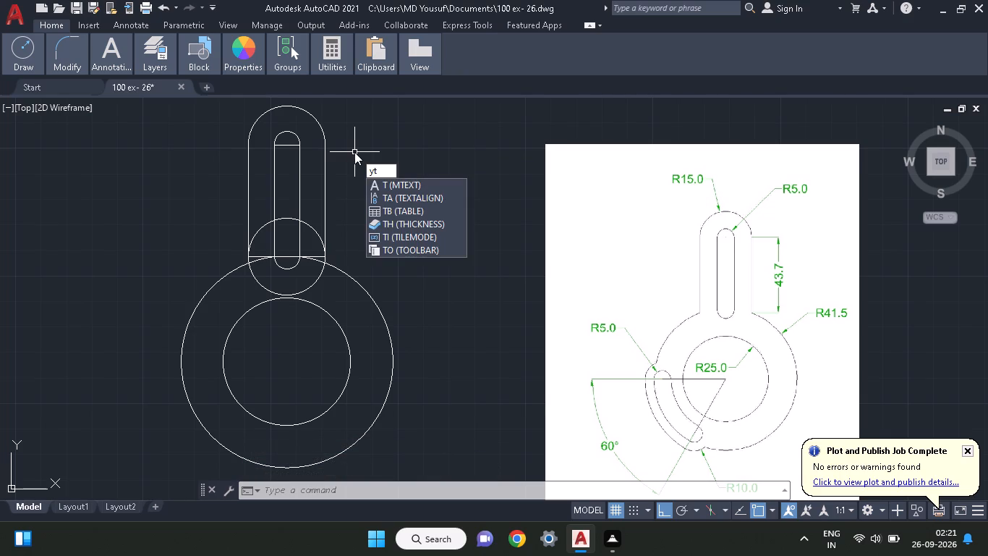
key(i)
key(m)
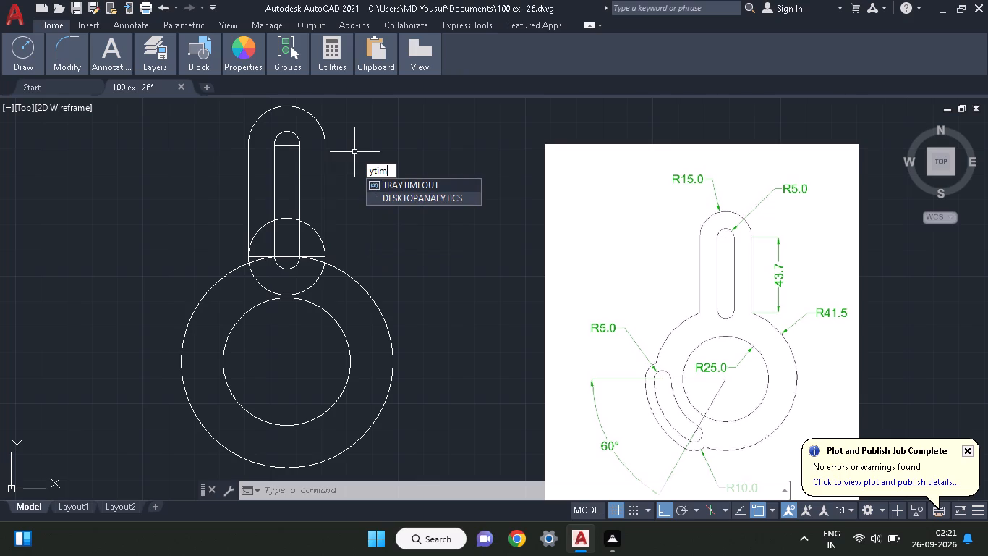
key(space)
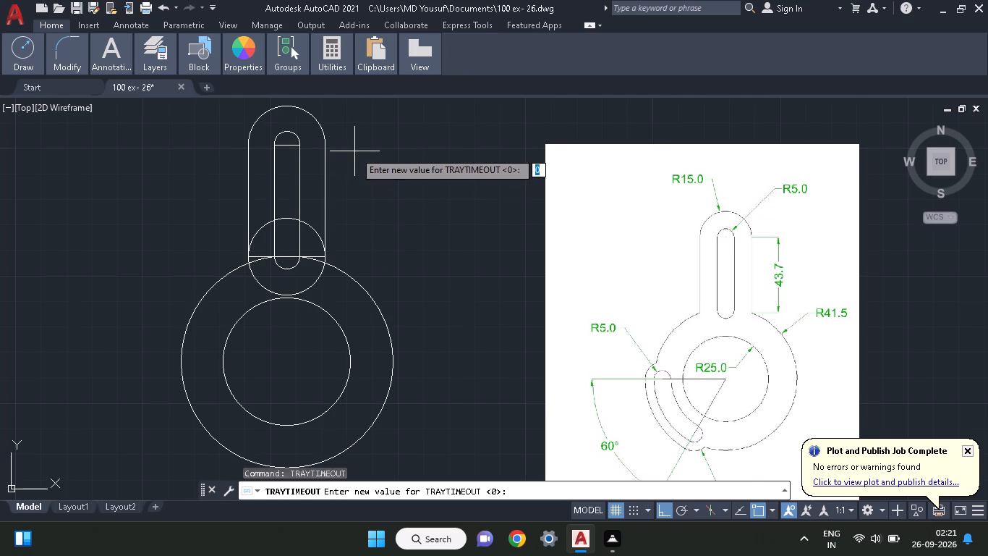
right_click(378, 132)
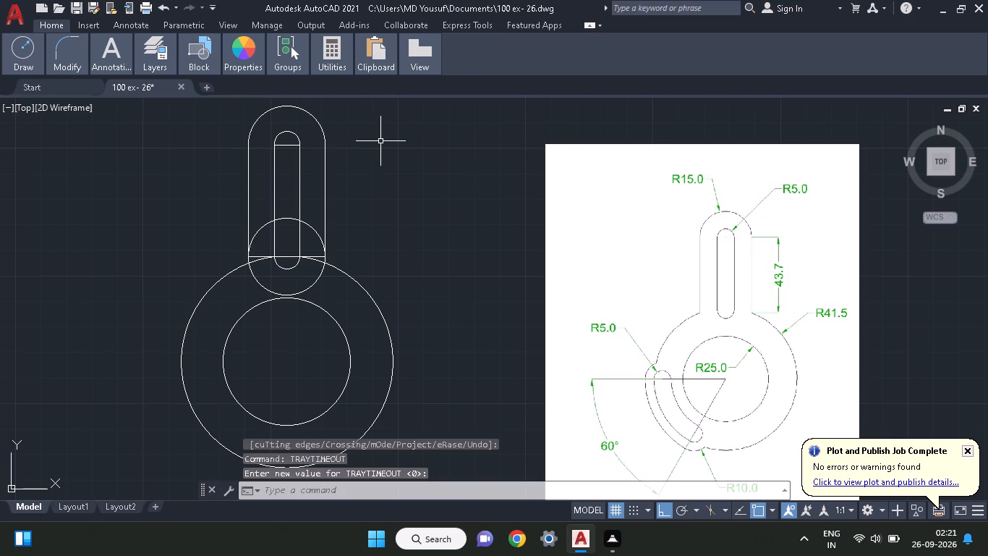
Trim the remaining piece of the arm's top horizontal line inside the vertical slot.
text(tr)
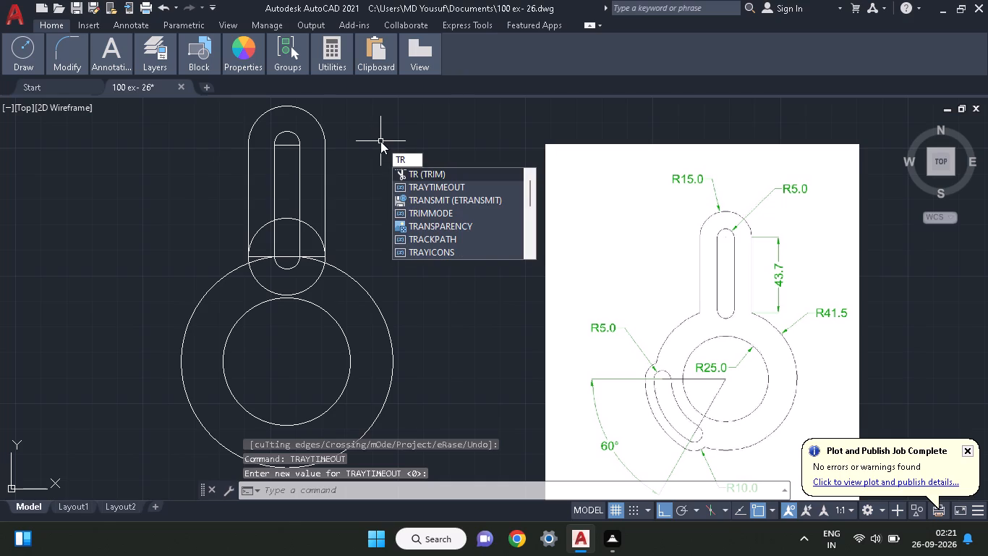
key(i)
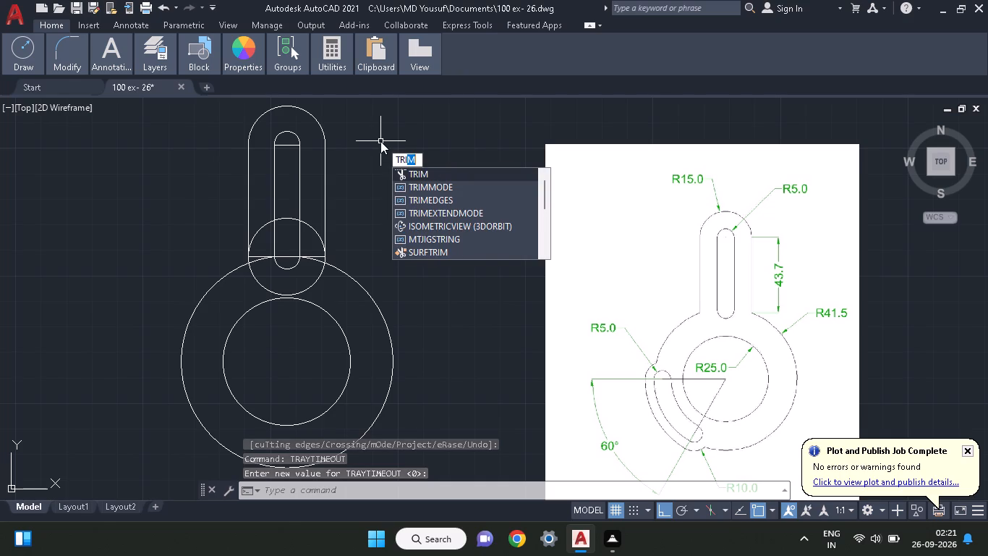
text(m)
key(space)
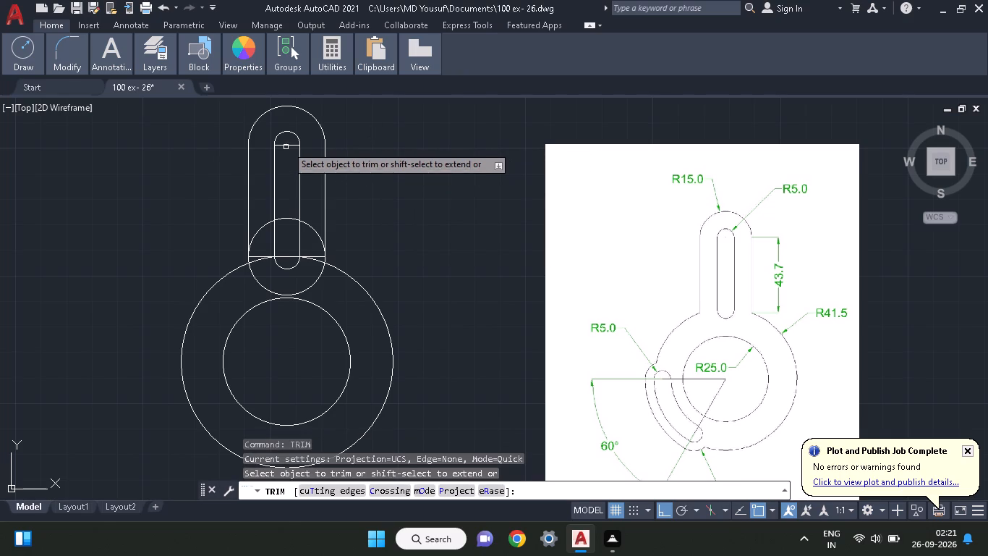
click(287, 146)
key(space)
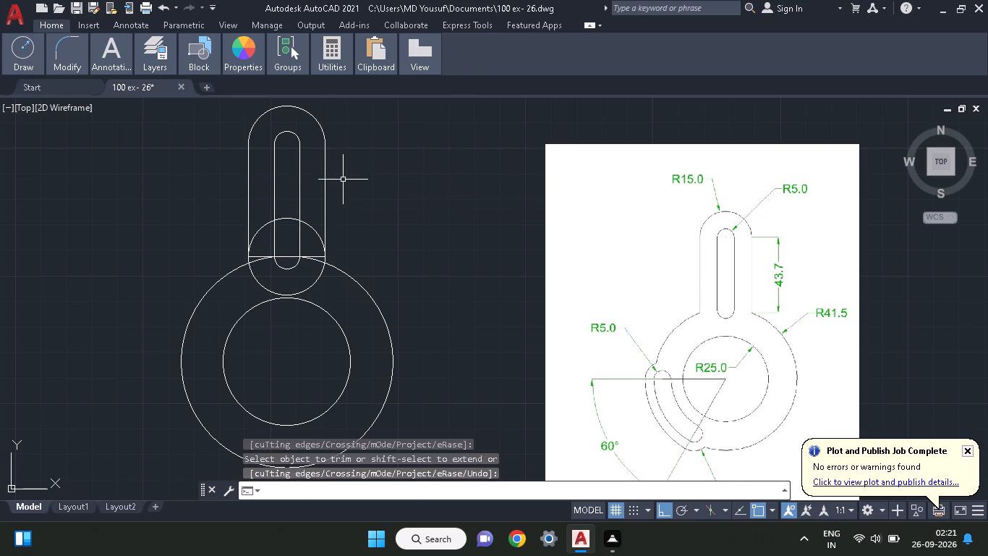
Trim away the upper half of the lower R15 circle, both beside and inside the vertical slot.
text(tr)
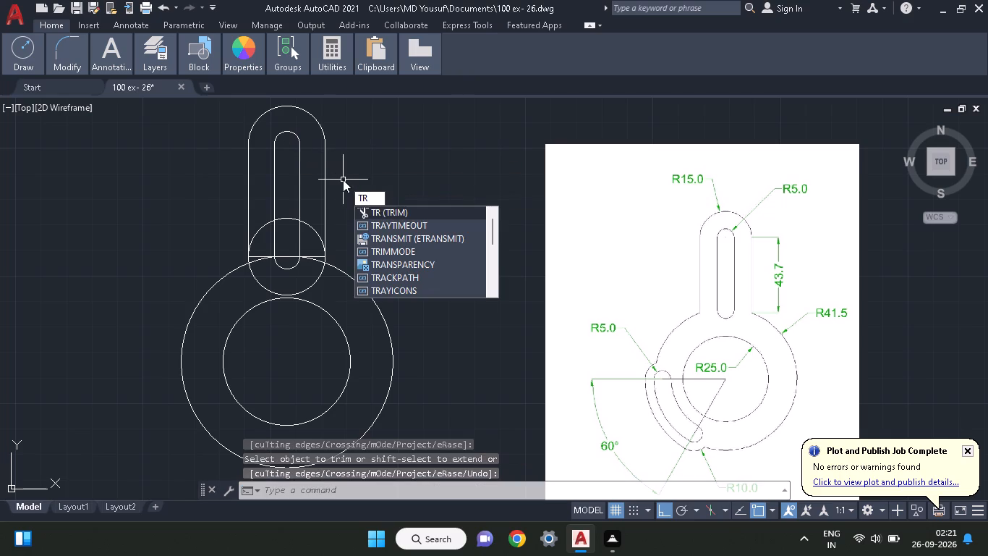
text(im)
key(space)
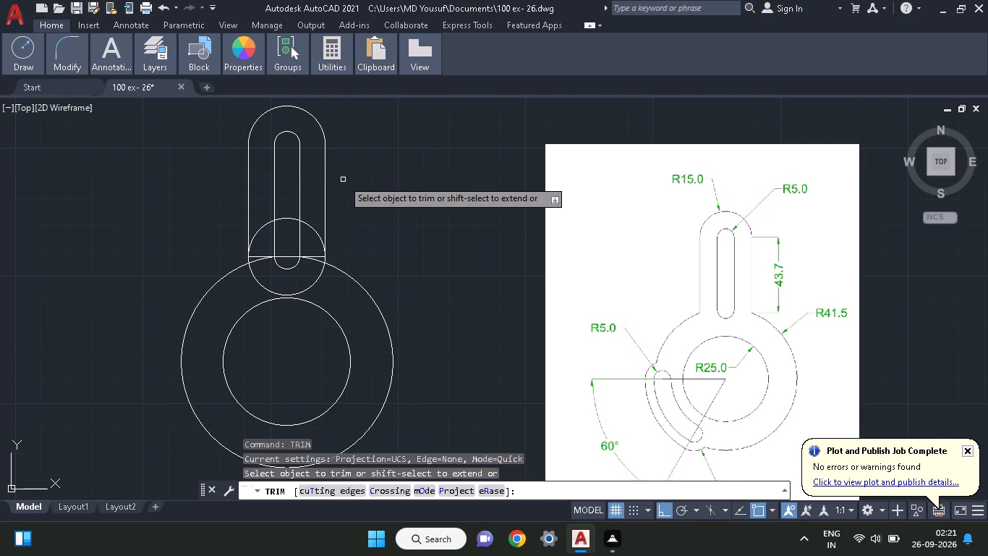
click(314, 227)
key(space)
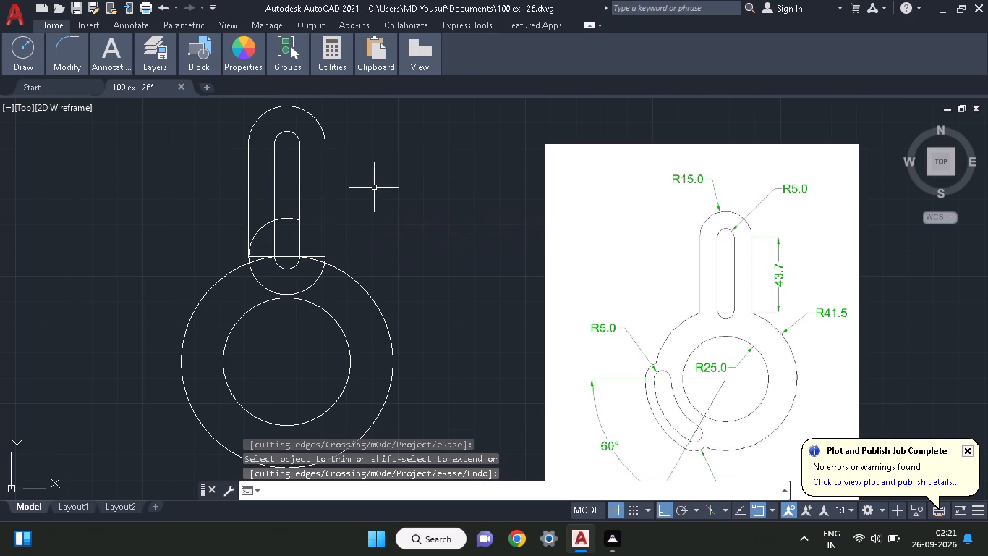
text(tr)
text(im)
key(space)
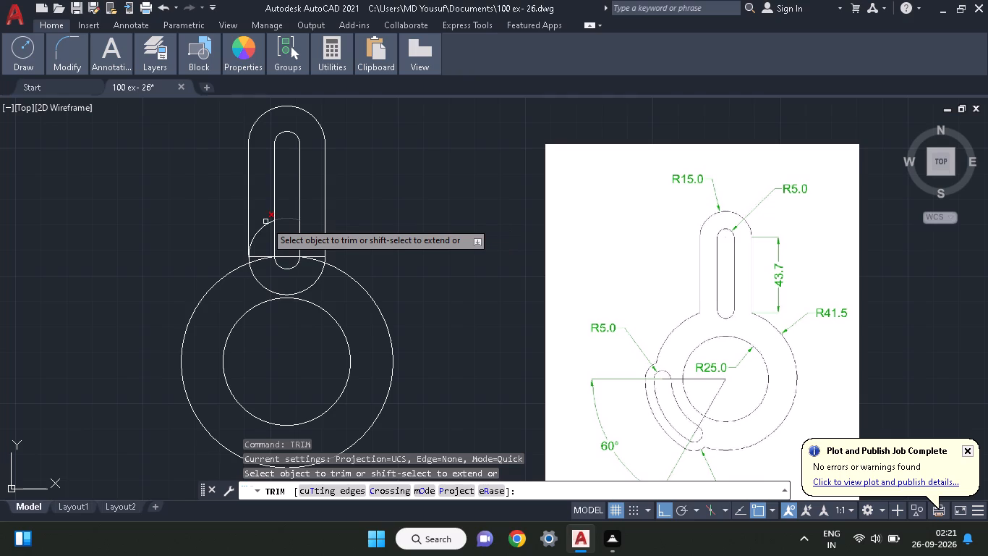
click(278, 217)
key(space)
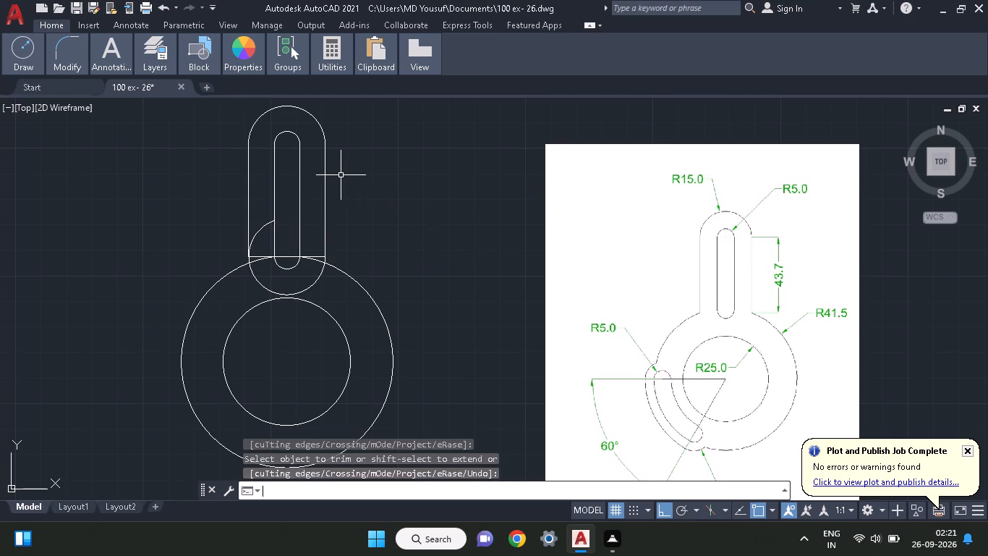
text(tri)
text(m)
key(space)
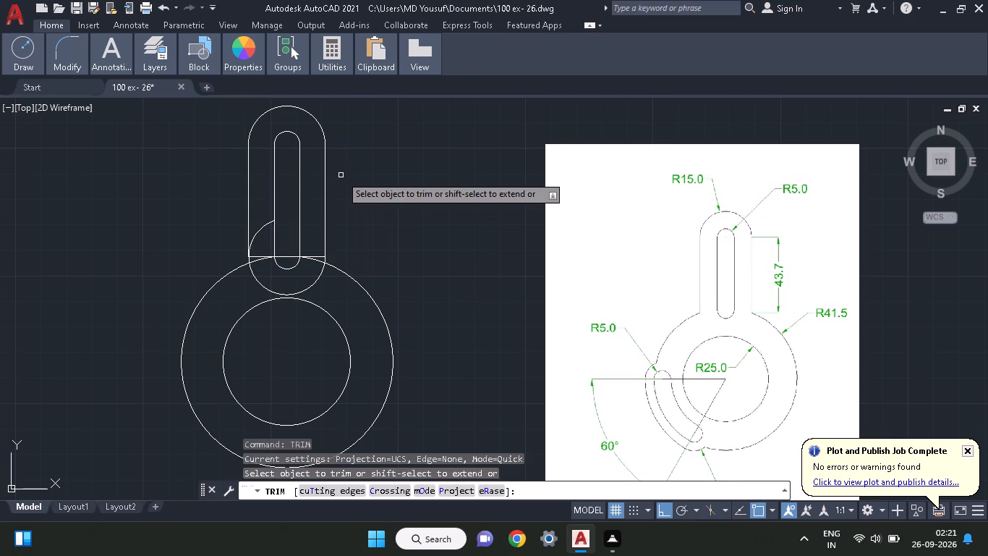
click(260, 225)
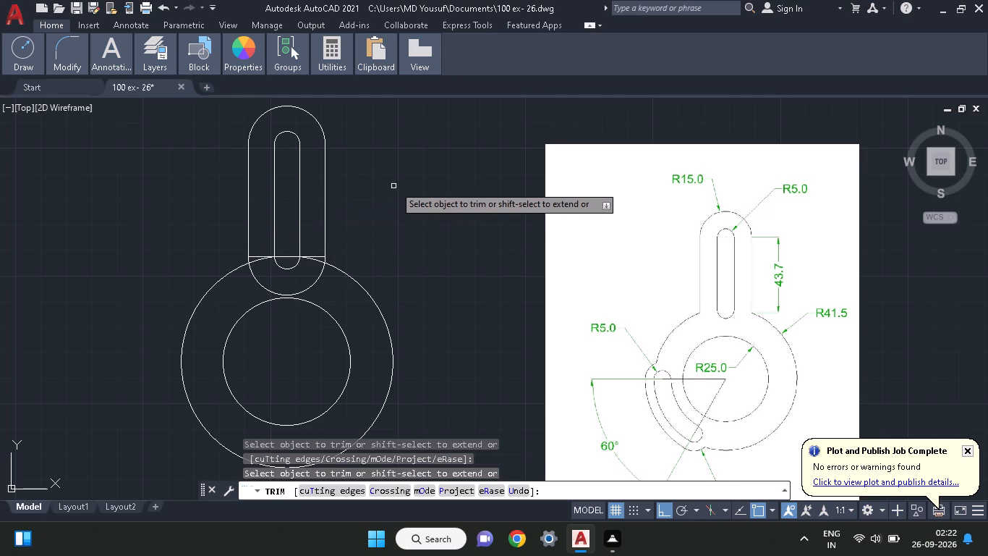
right_click(395, 185)
click(400, 188)
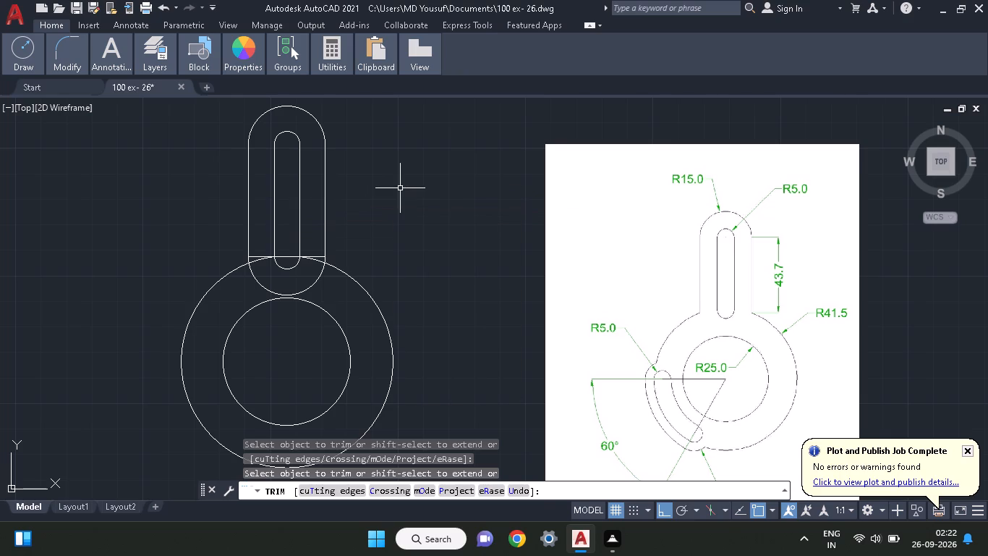
Trim the arm's lower horizontal line between the slot and the arm's right side.
text(tr)
text(im)
key(space)
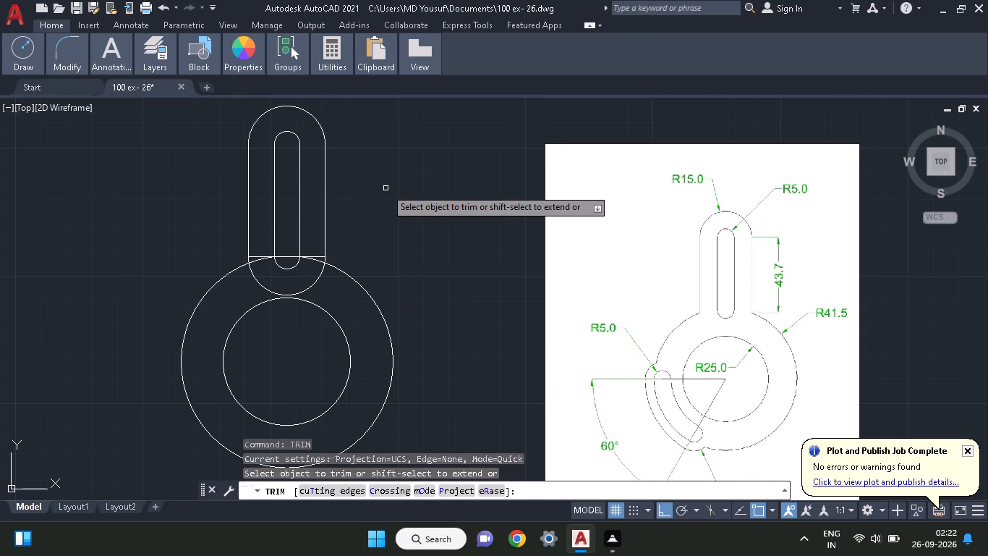
click(318, 255)
key(space)
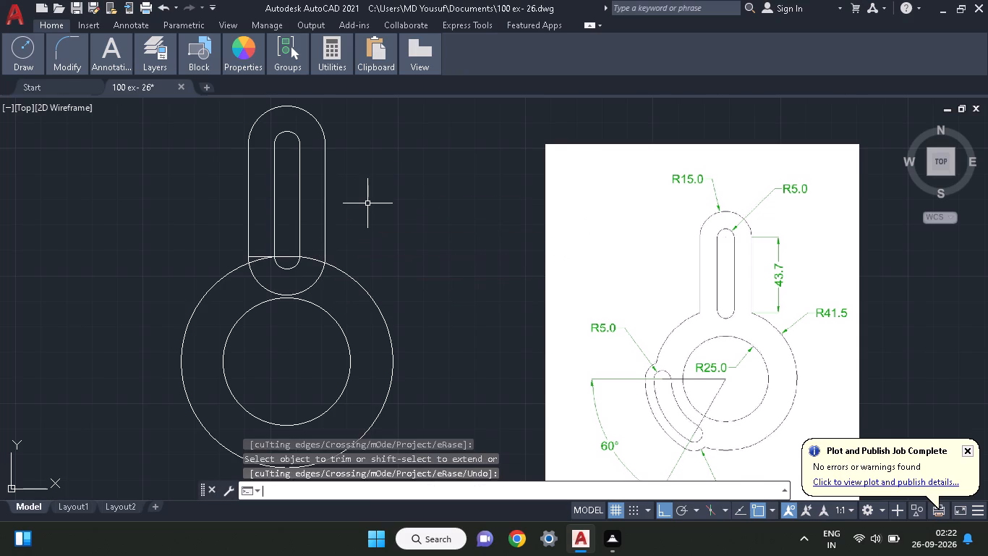
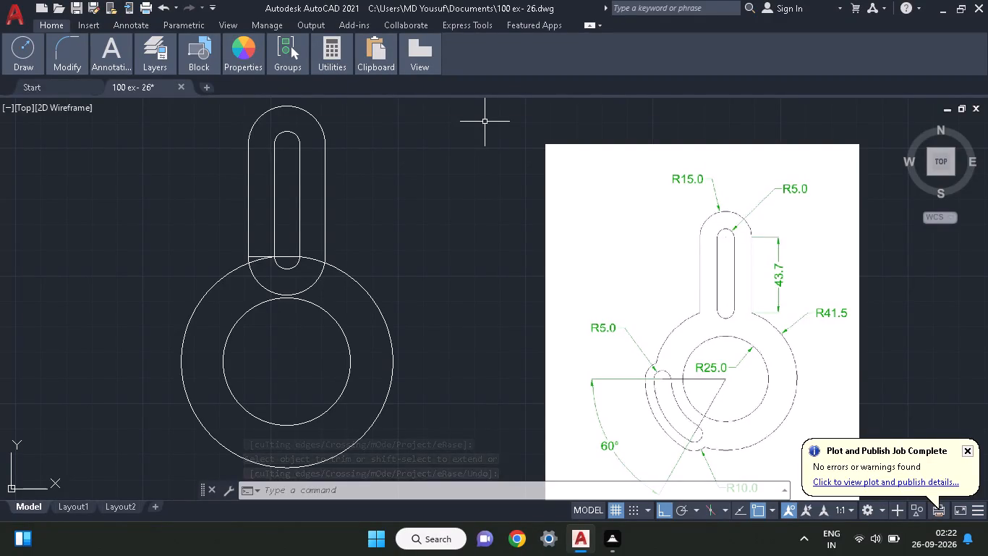
Trim the arm's lower horizontal line between its left side and the slot, and the lower half of the R15 circle.
text(tr)
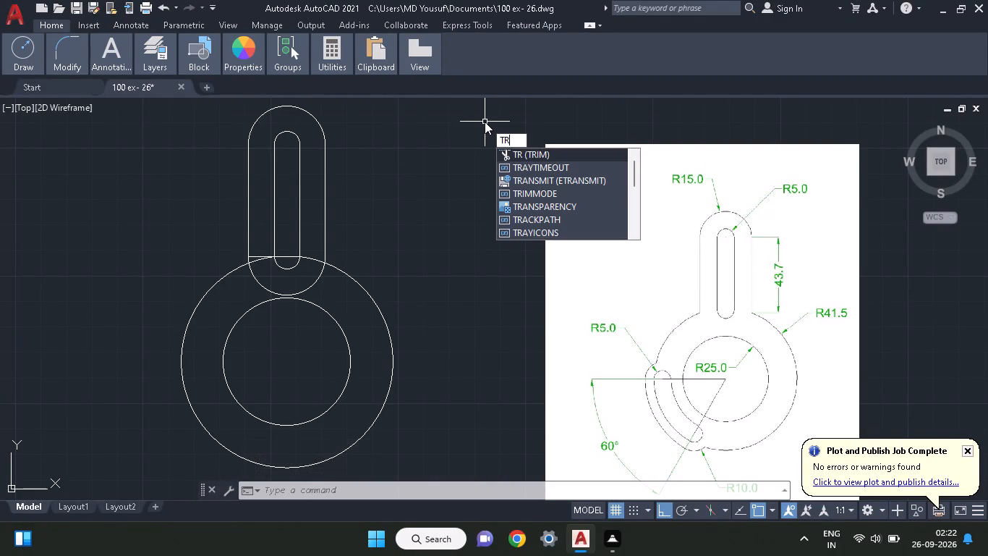
key(i)
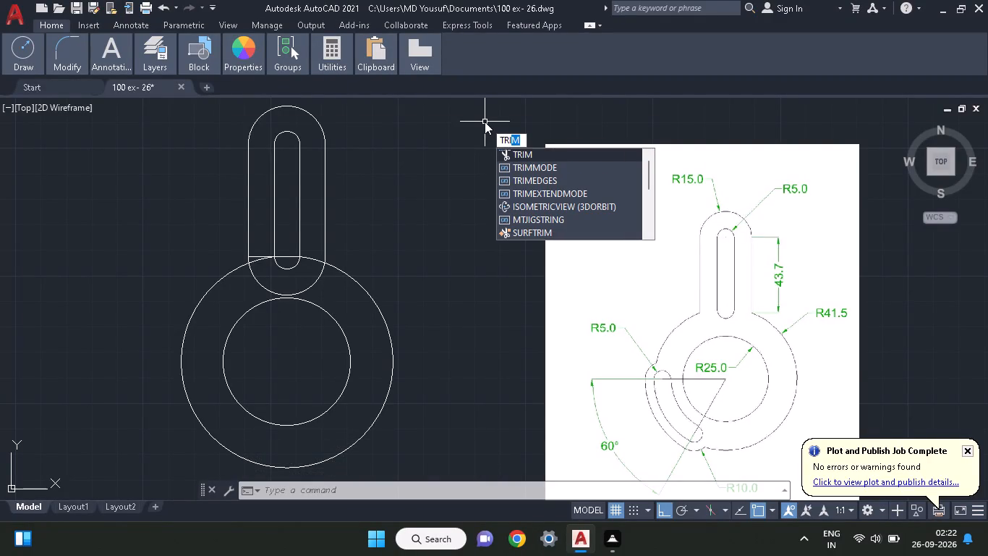
text(m)
key(space)
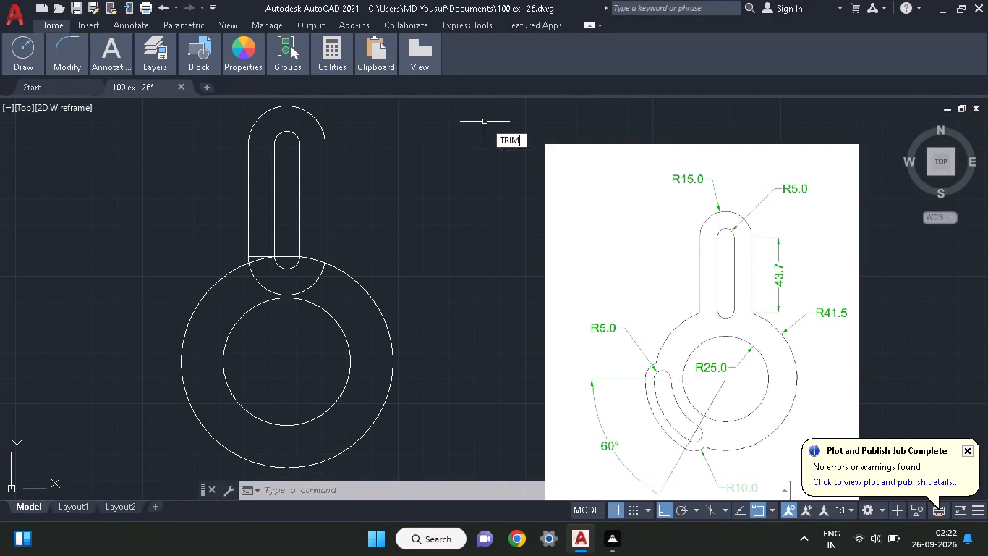
click(266, 257)
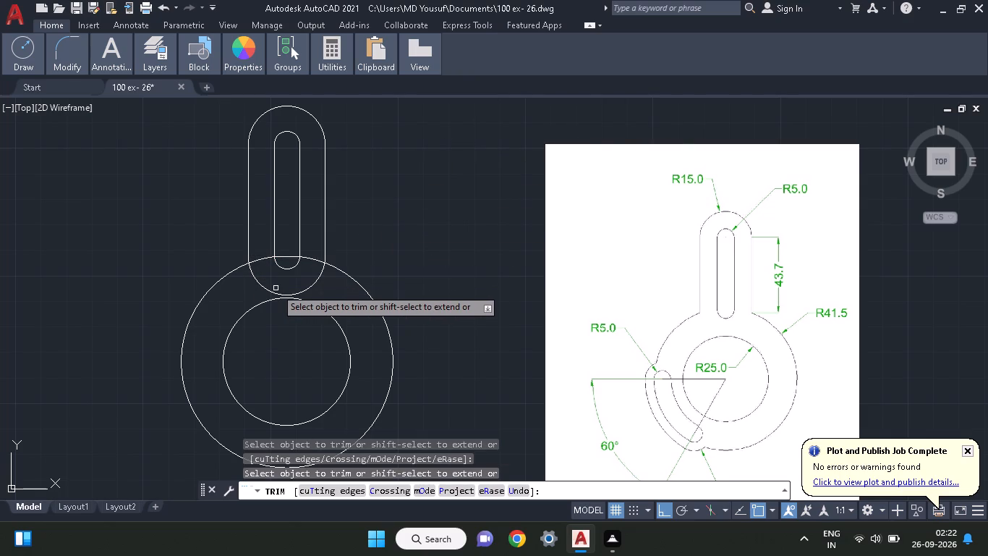
click(270, 291)
key(space)
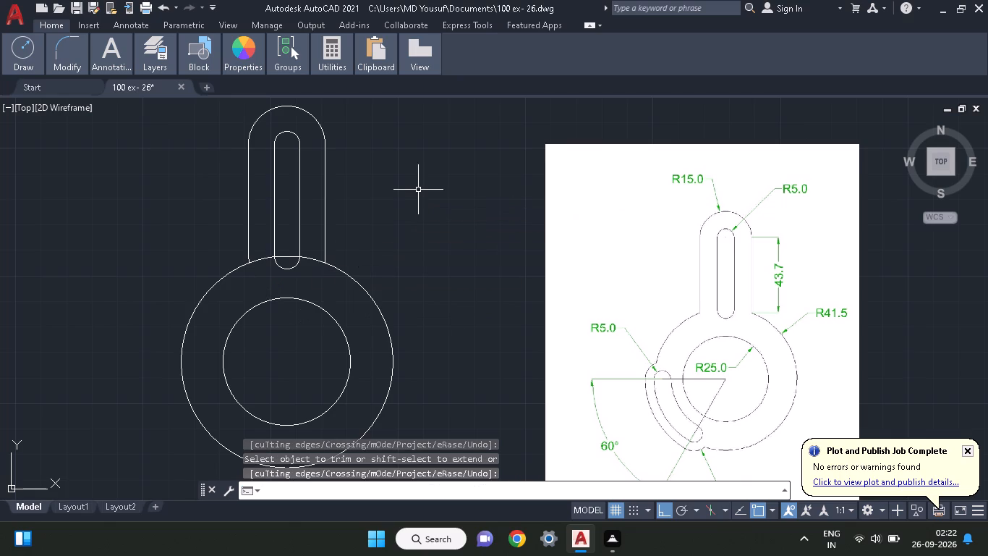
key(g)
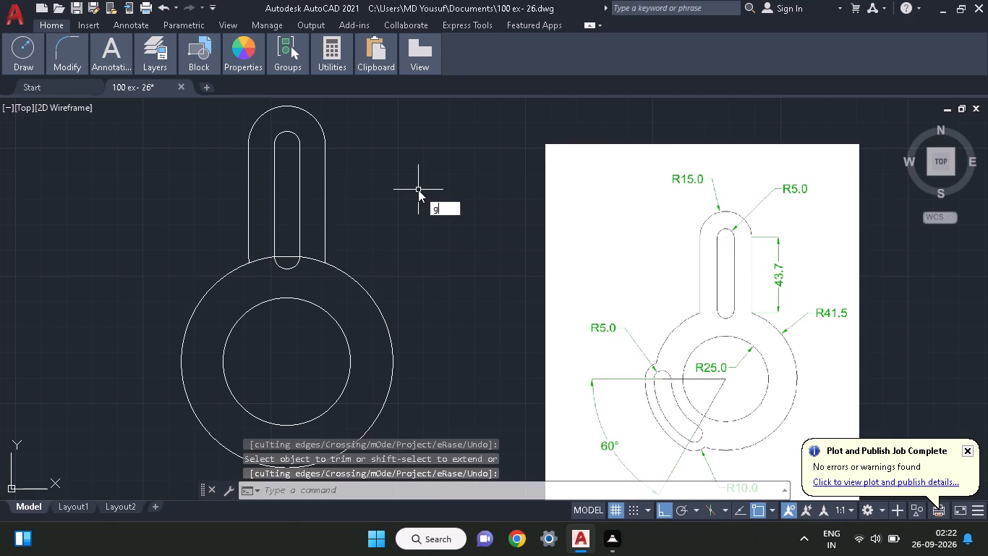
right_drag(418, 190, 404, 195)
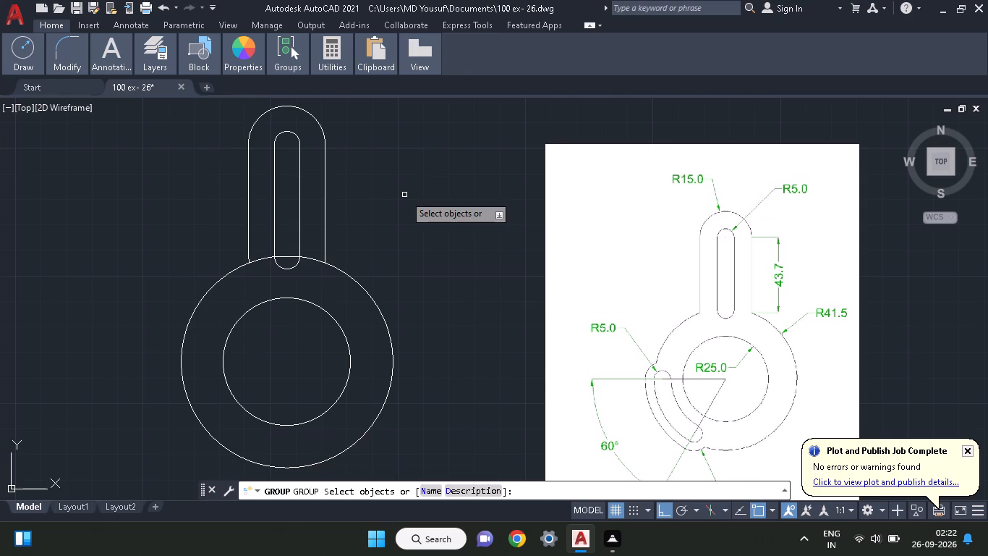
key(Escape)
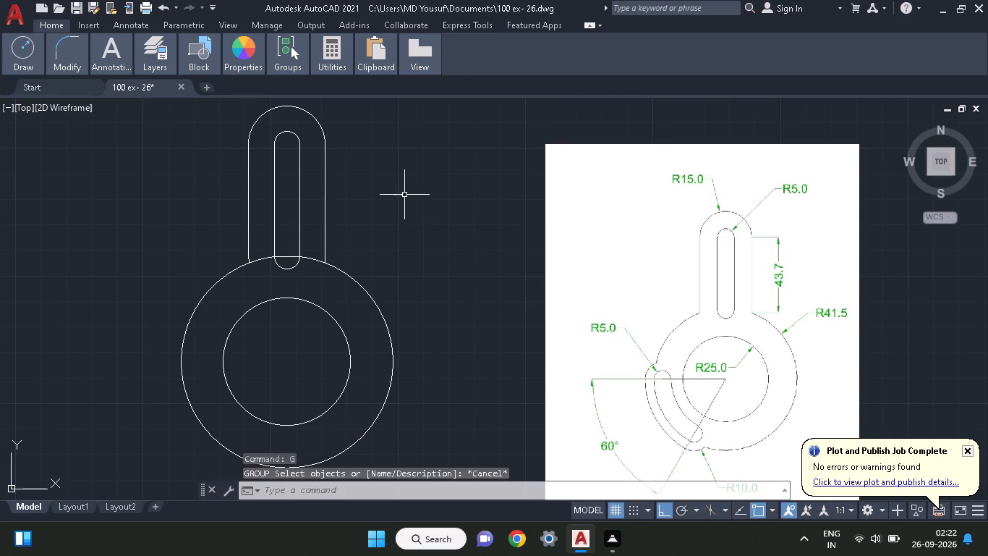
Trim the top of the large R41.5 circle where it crosses the inside of the vertical slot.
key(t)
key(r)
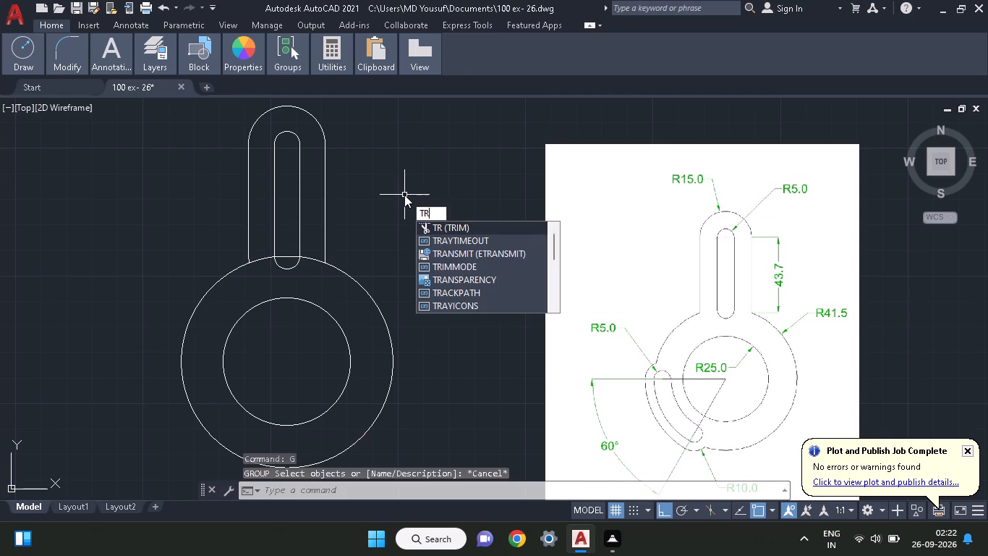
text(im)
key(space)
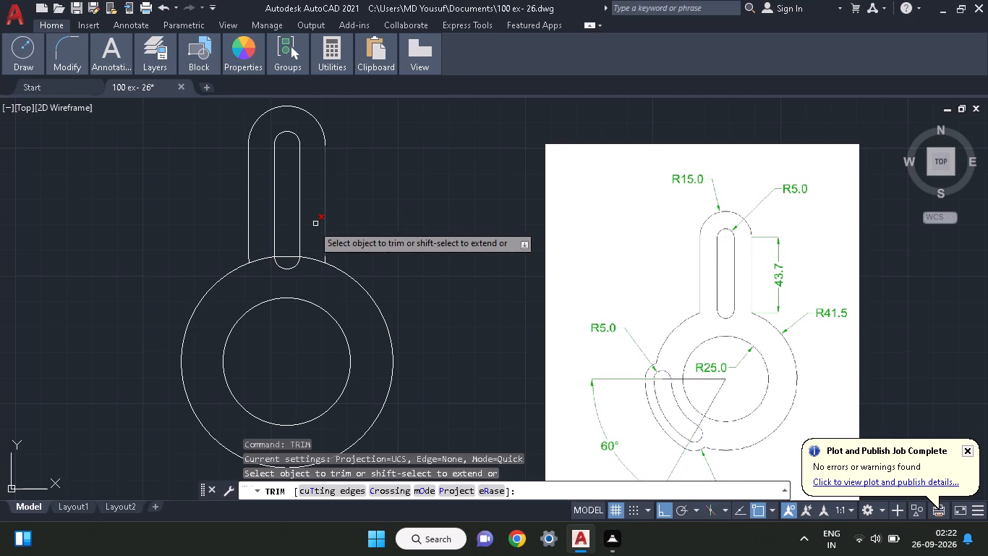
click(288, 256)
key(space)
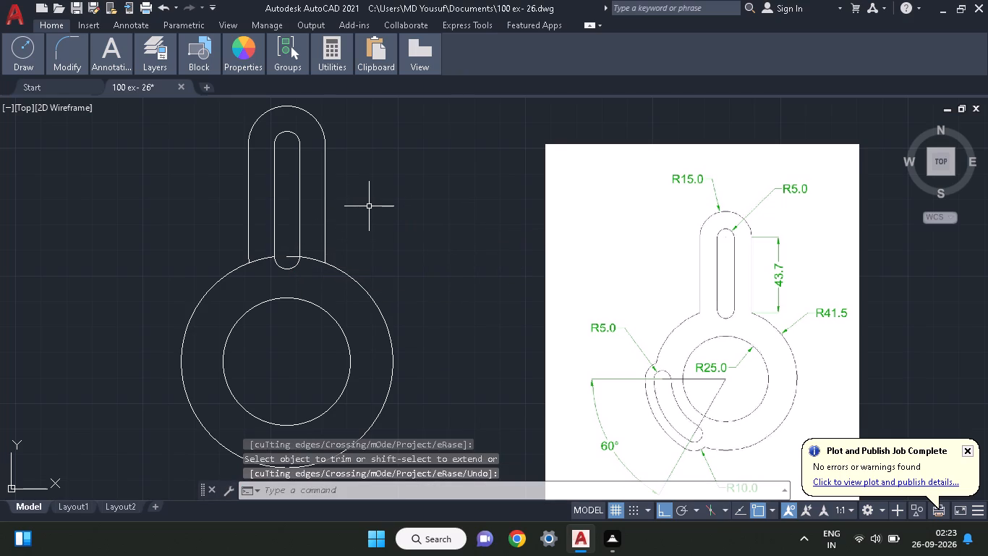
Trim the R41.5 circle's arc between the slot's right side and the arm's right side.
text(tr)
text(im)
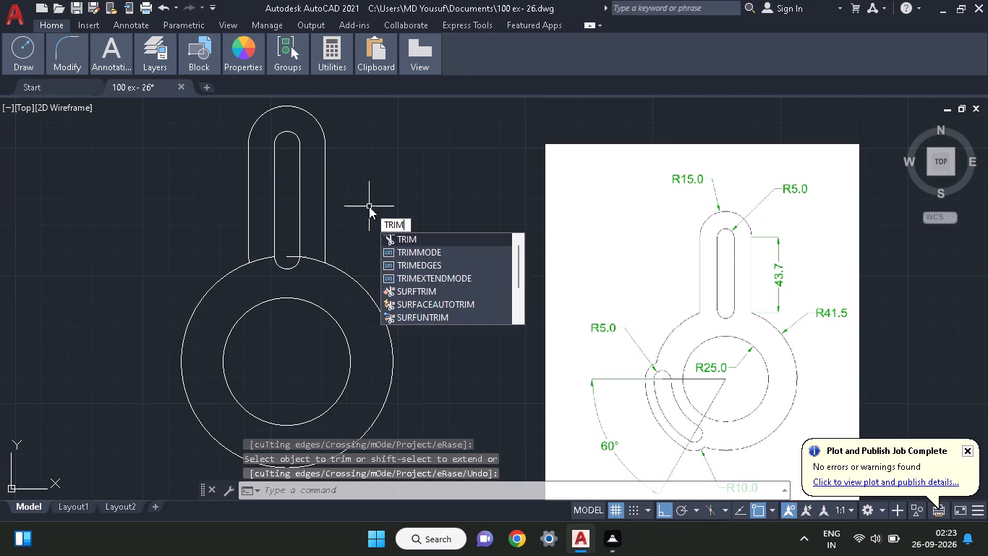
key(space)
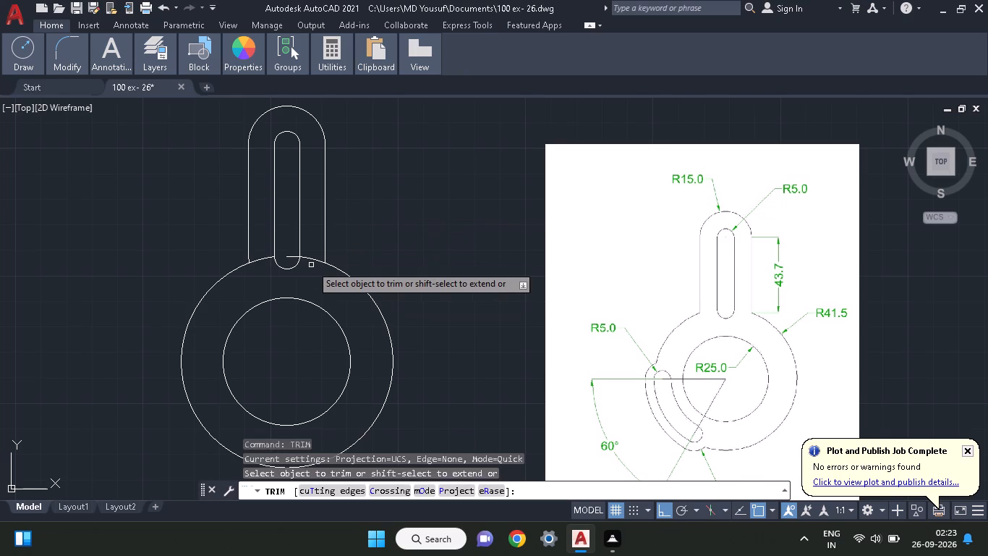
click(312, 259)
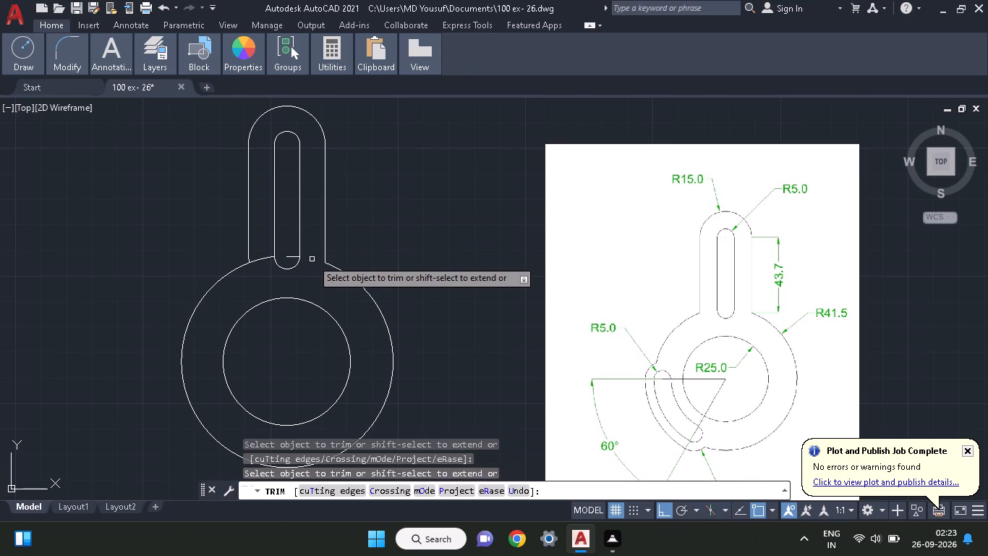
key(space)
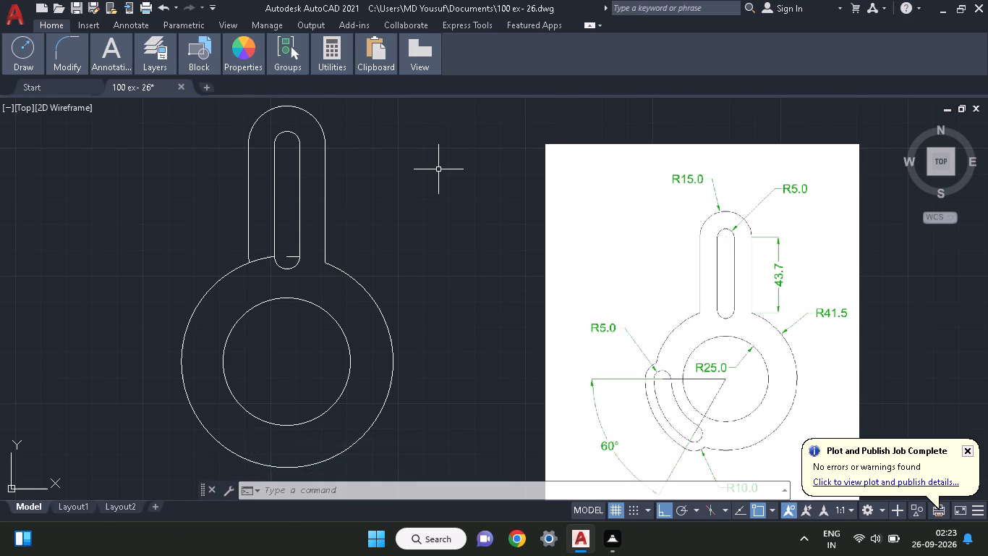
Trim the short leftover horizontal piece inside the lower end of the vertical slot.
text(tr)
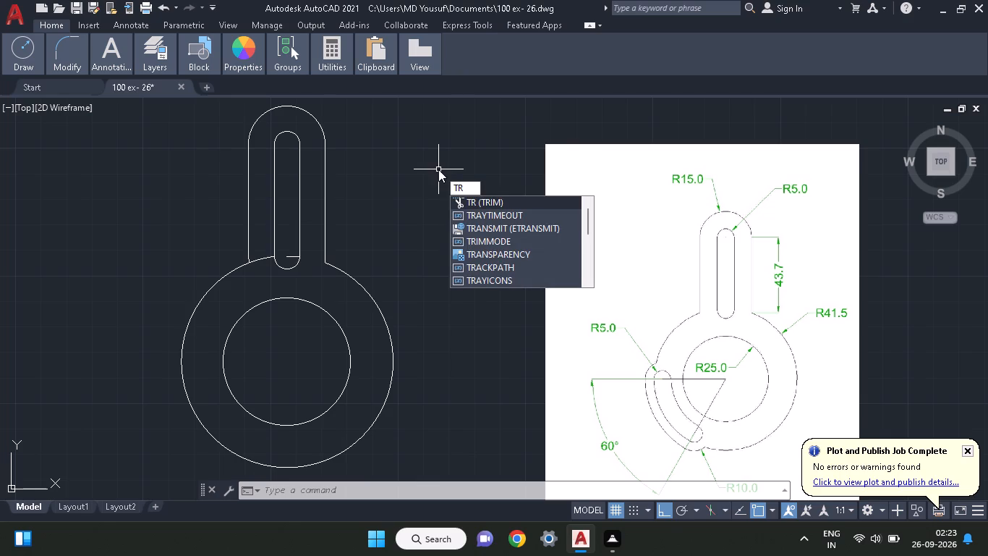
key(i)
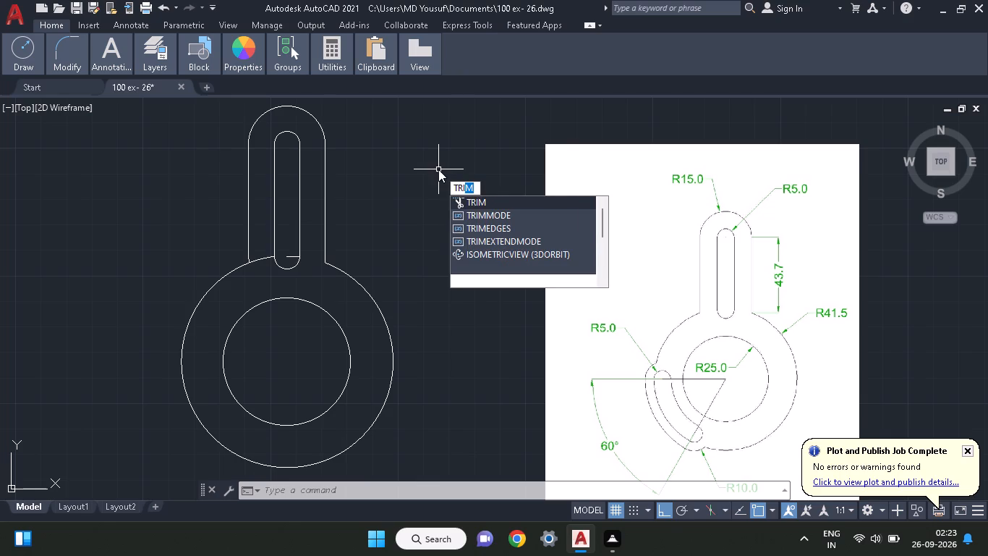
key(m)
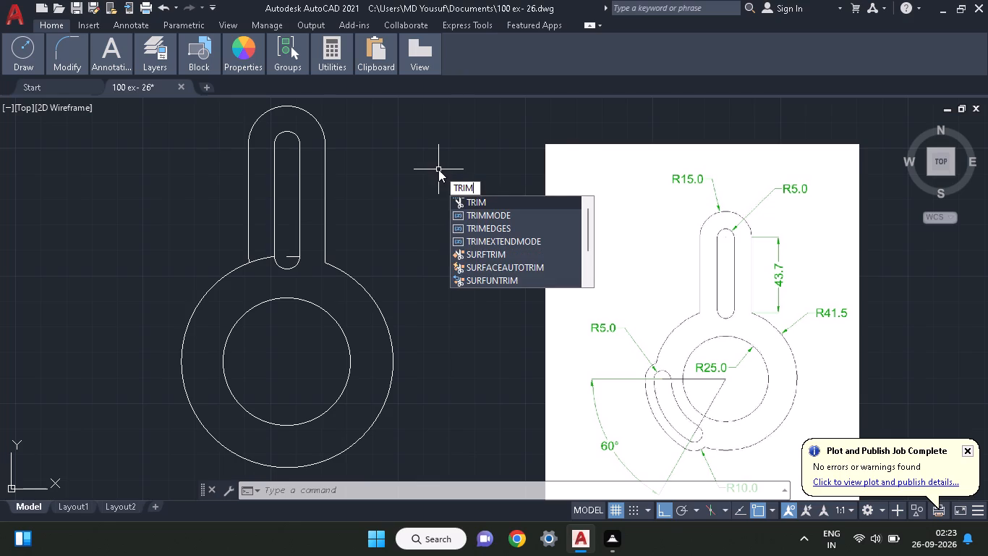
key(space)
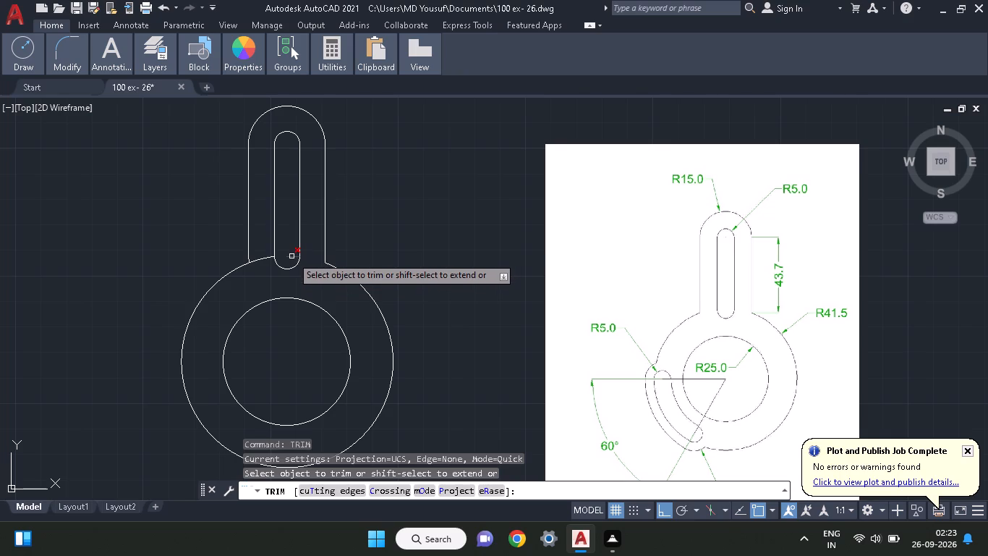
click(291, 256)
key(space)
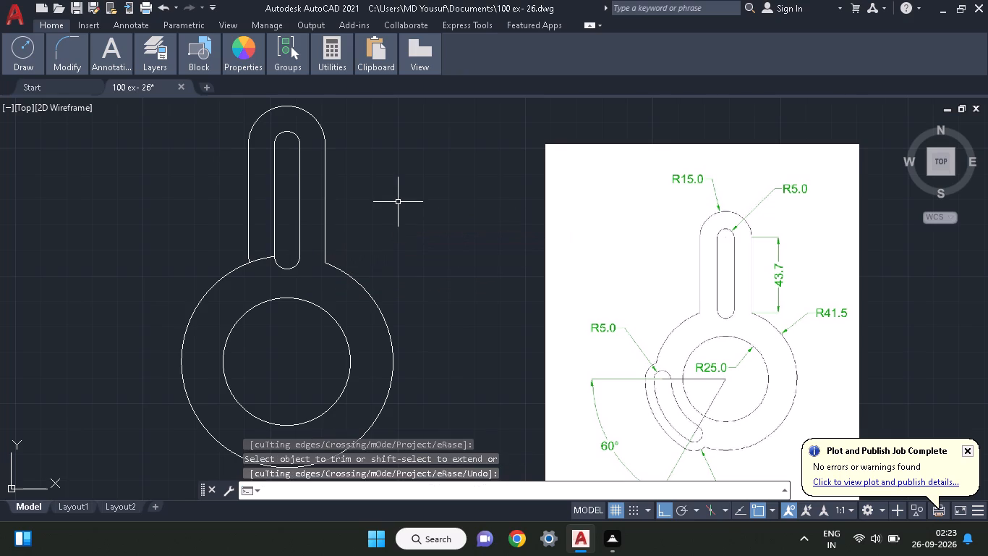
Trim the R41.5 circle's arc between the arm's left side and the slot's left side.
text(tr)
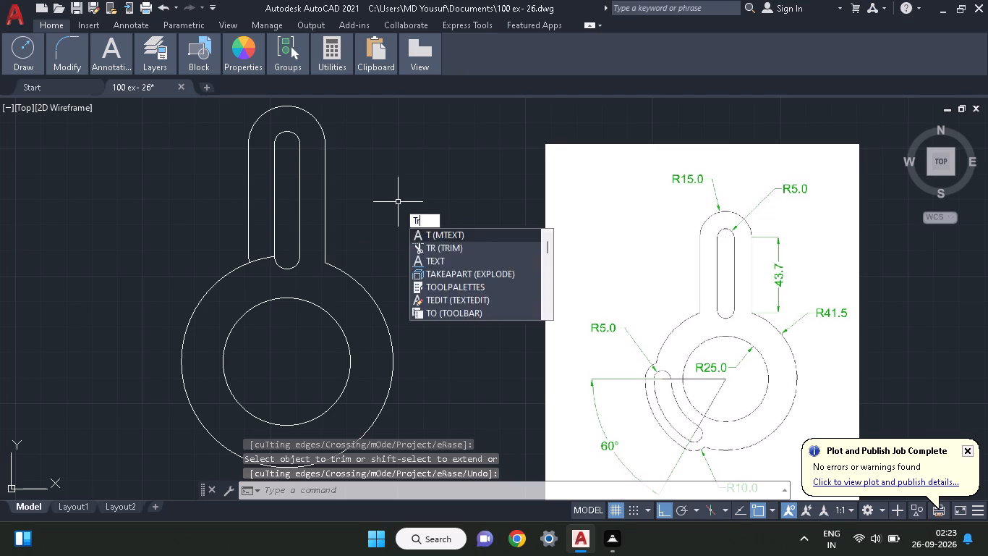
text(im)
key(space)
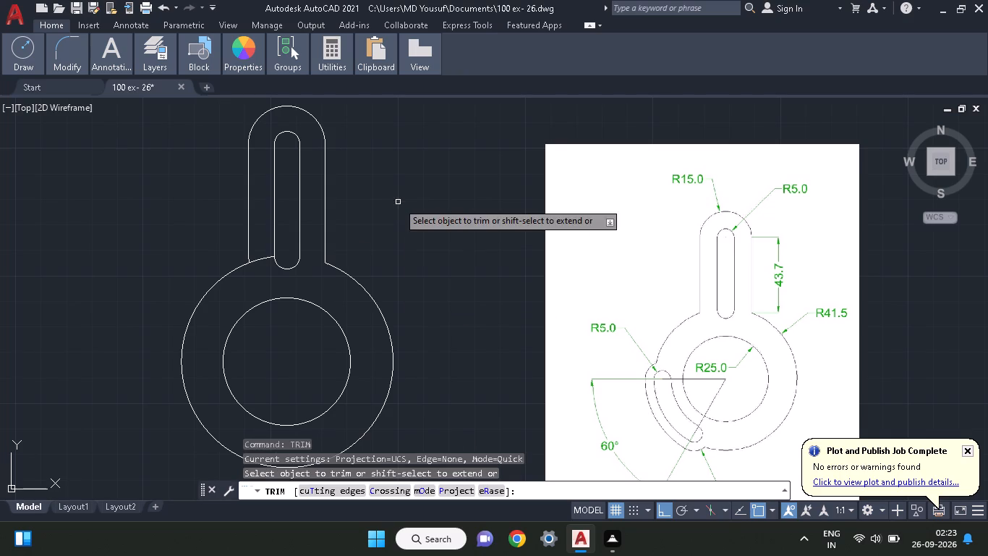
click(259, 261)
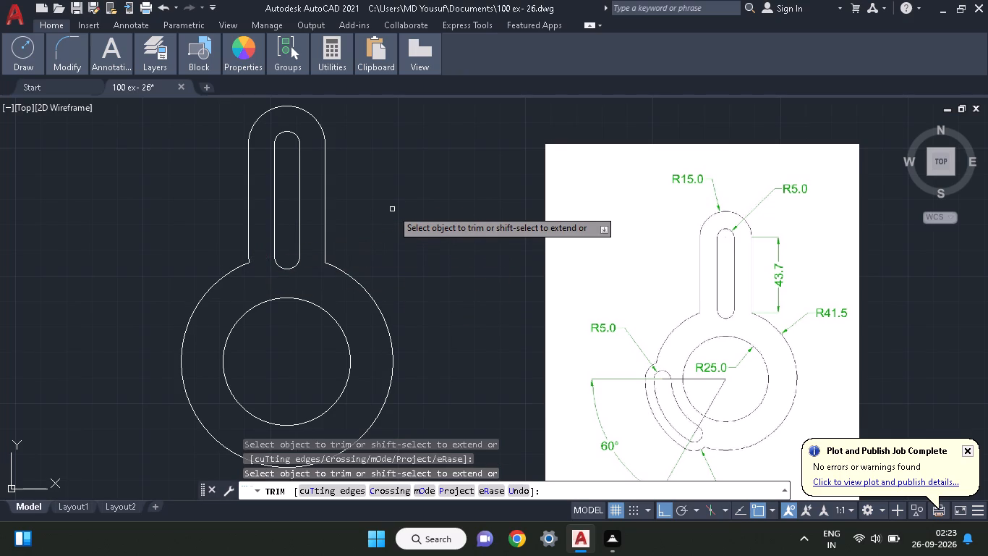
right_click(392, 209)
click(406, 214)
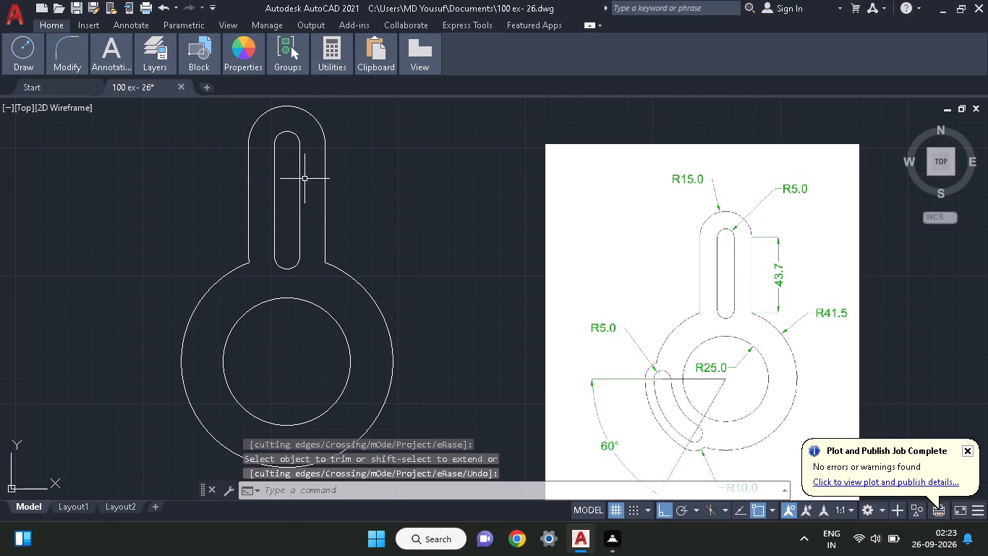
Draw a horizontal line 65 units long to the left from the common centre of the R25 and R41.5 circles.
ctrl+scroll(306, 177, up, 4)
ctrl+scroll(306, 177, down, 1)
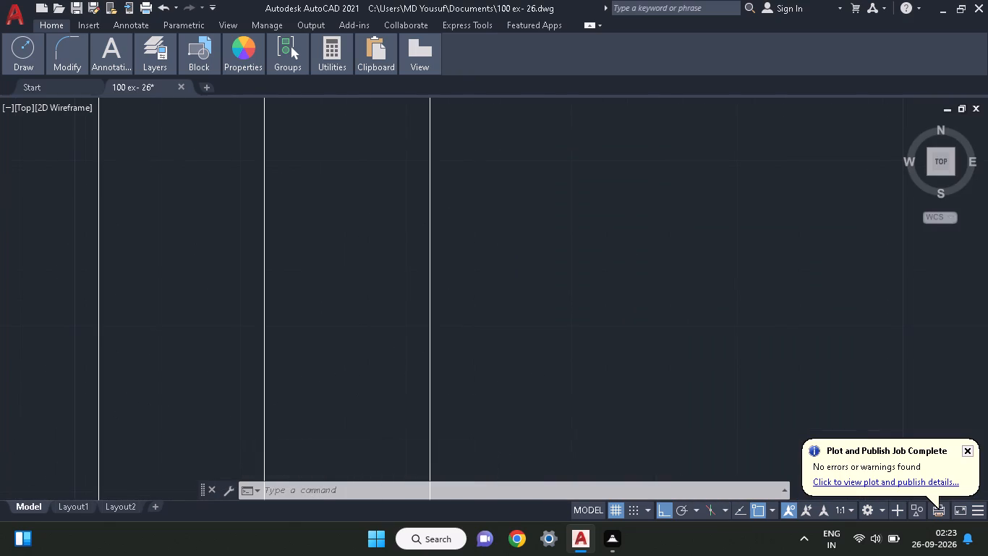
ctrl+scroll(306, 177, down, 1)
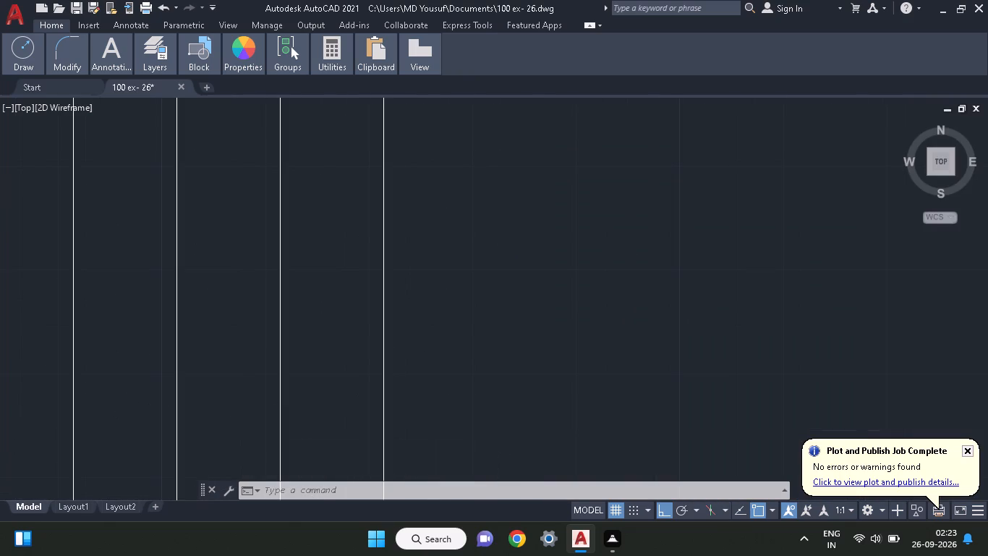
ctrl+scroll(306, 177, down, 2)
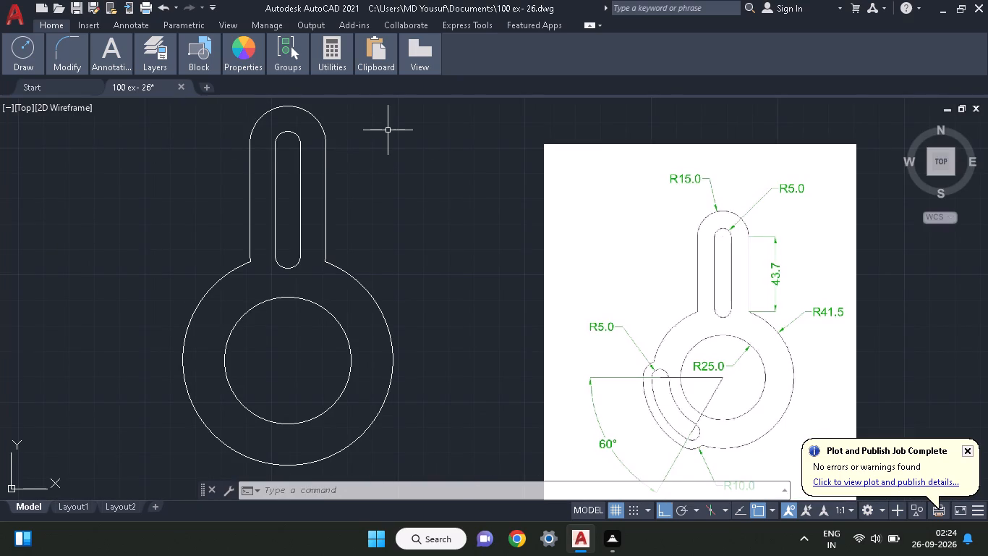
middle_click(388, 224)
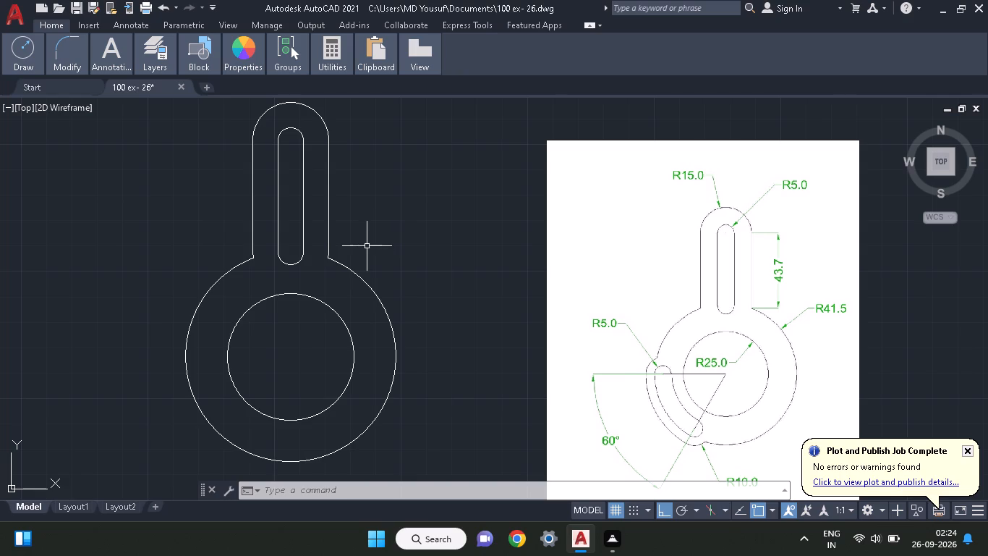
text(li)
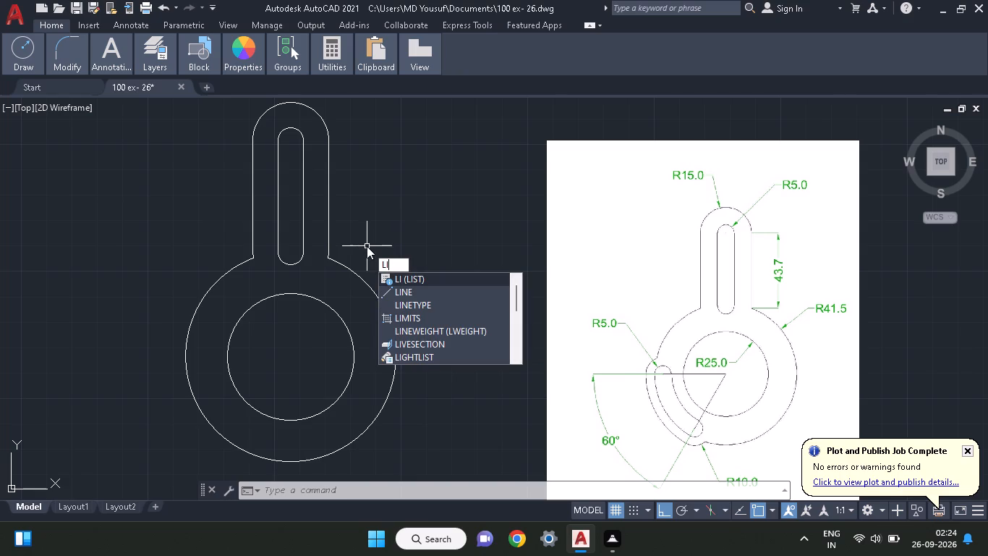
key(n)
text(e)
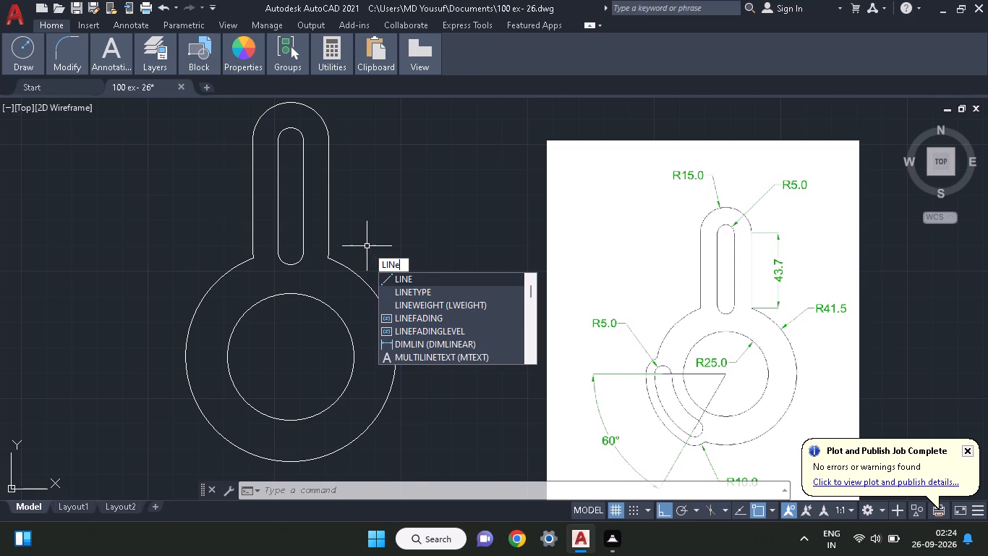
key(space)
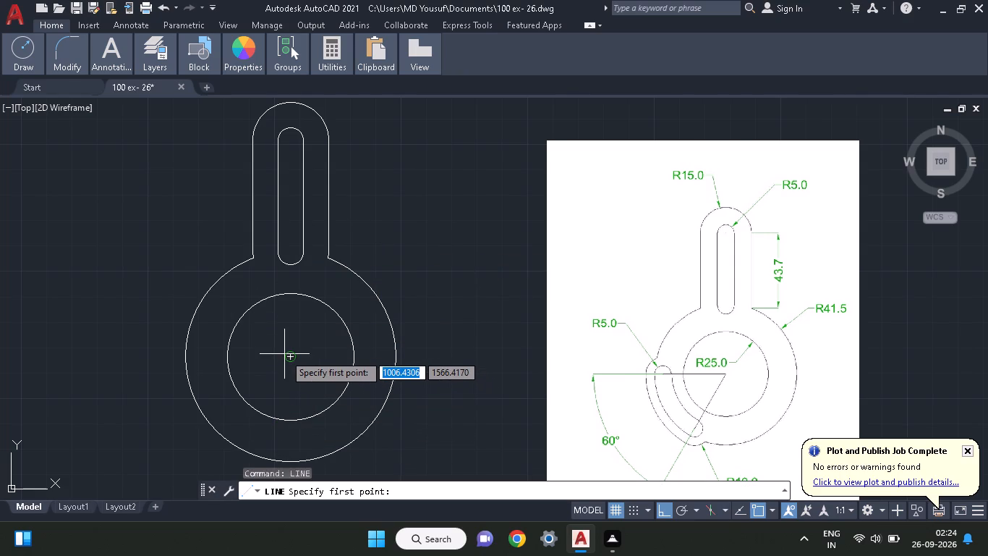
click(294, 355)
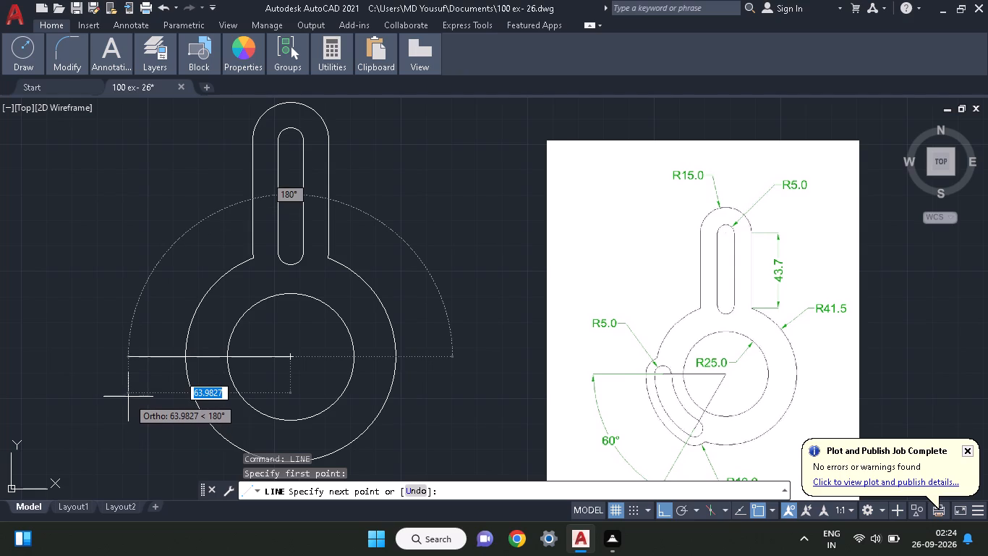
text(65)
key(Return)
key(Return)
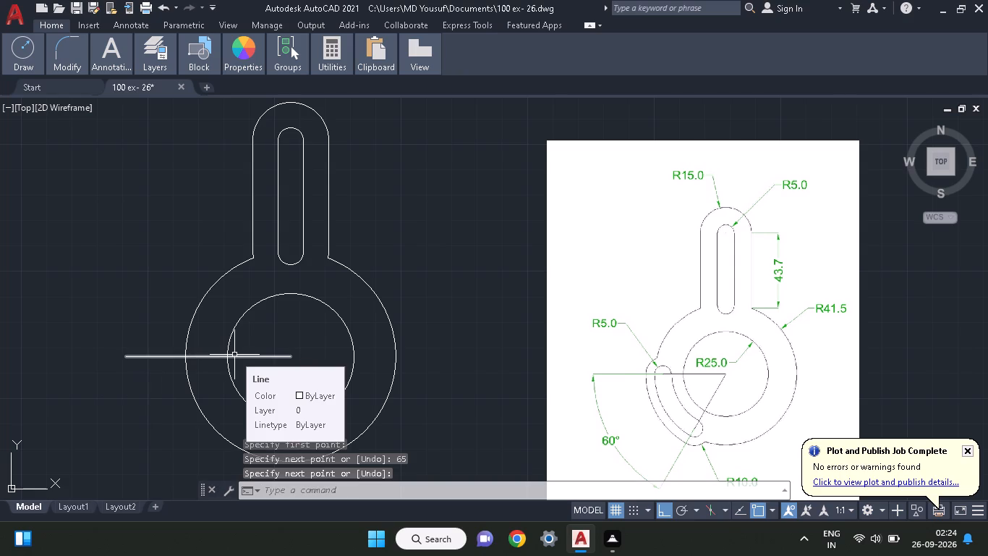
ctrl+scroll(234, 355, down, 1)
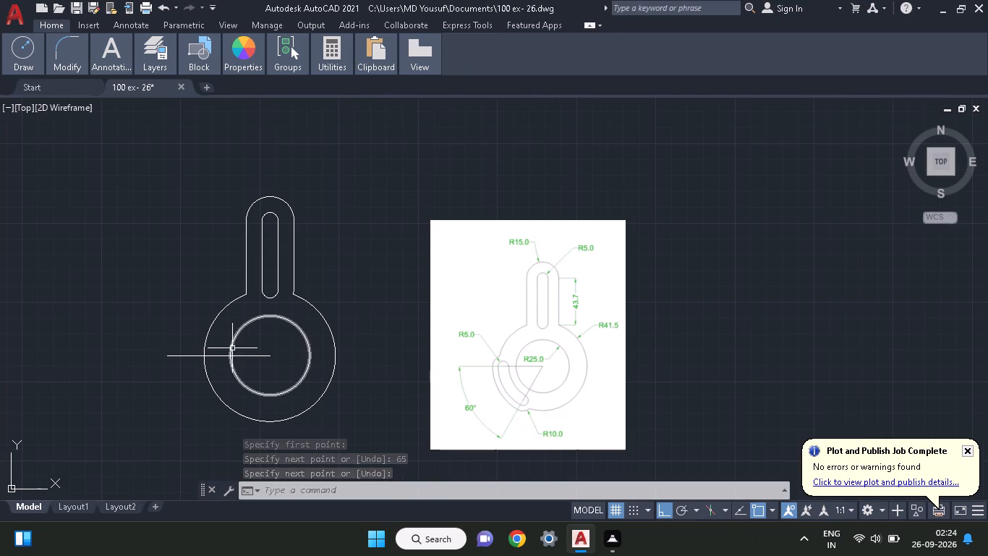
middle_drag(369, 410, 360, 389)
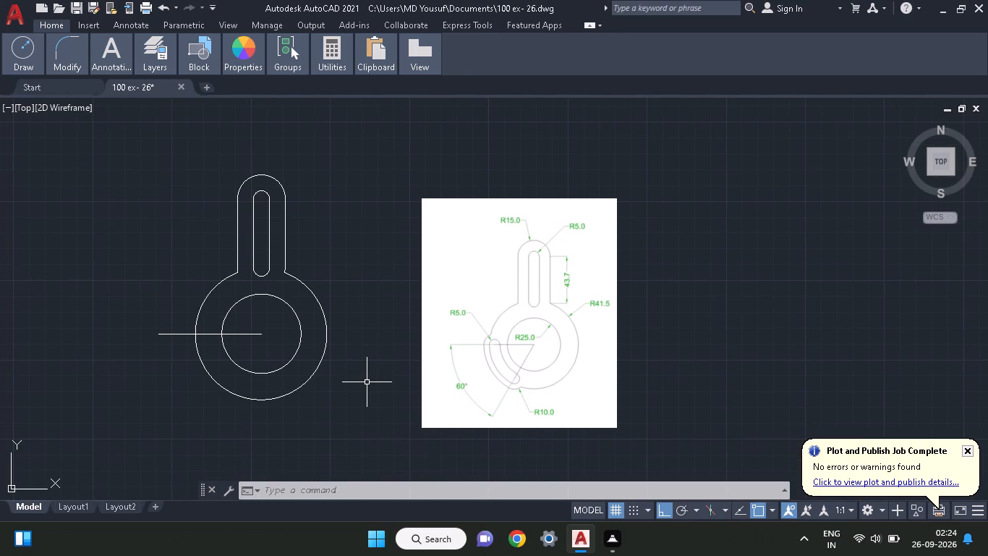
Draw a vertical line 65 units long straight down from the common centre of the R25 and R41.5 circles.
key(l)
key(i)
key(n)
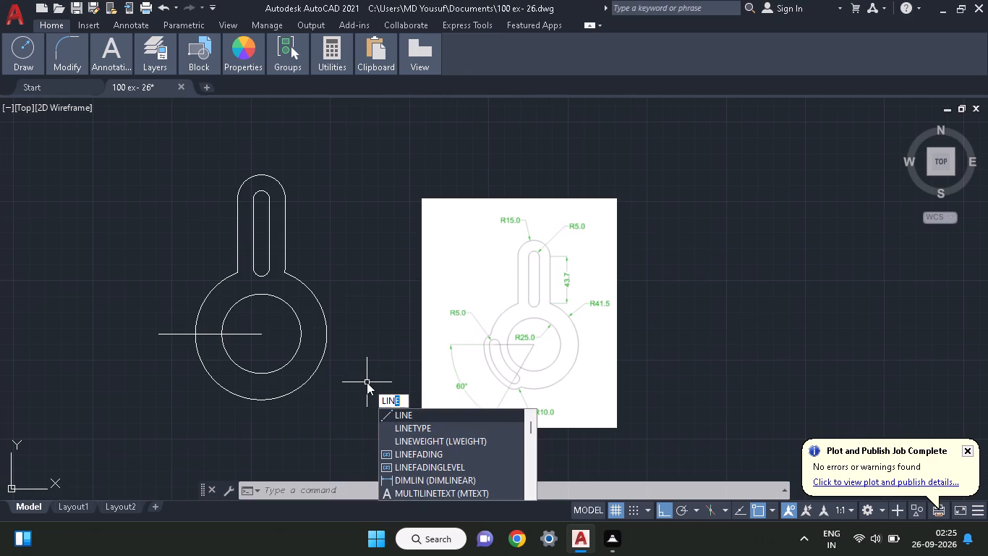
key(e)
key(space)
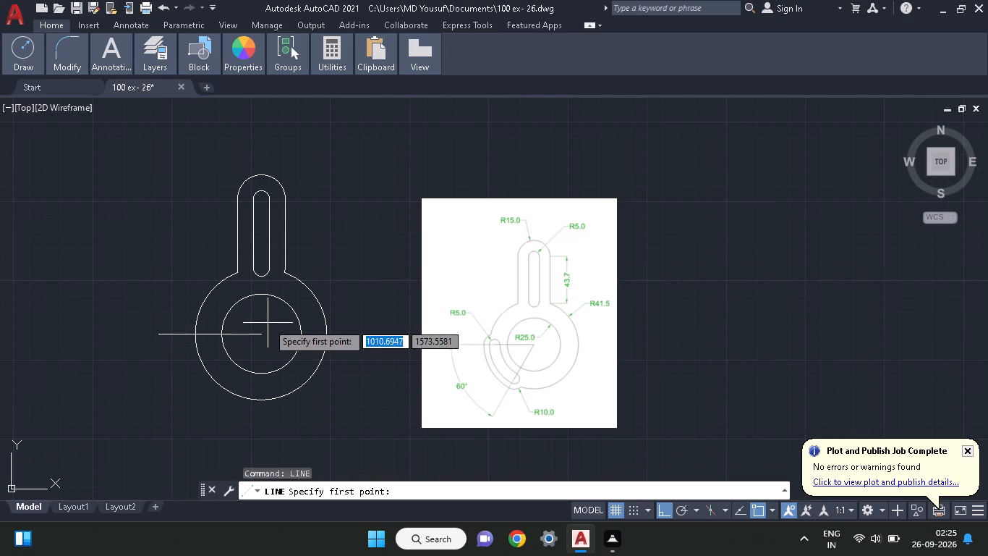
click(263, 331)
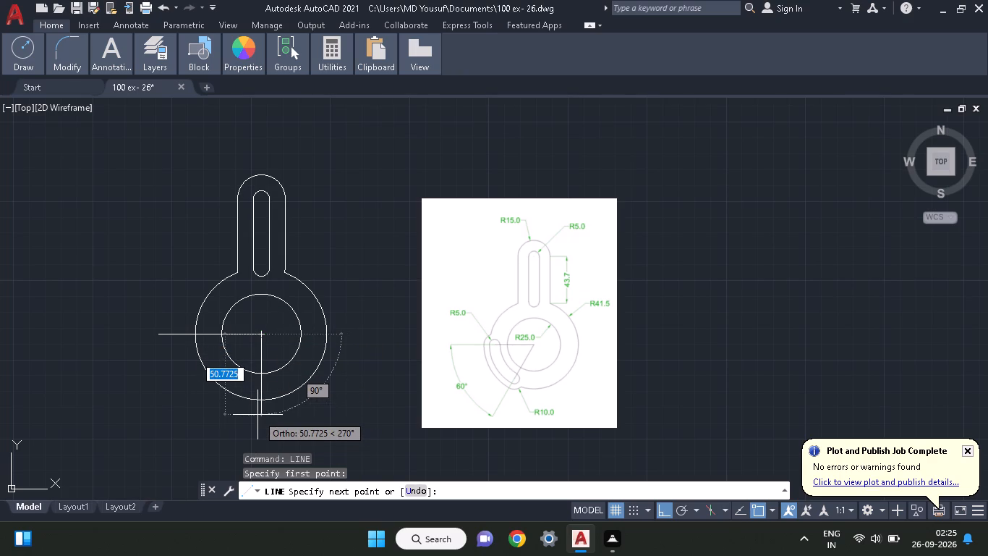
text(65)
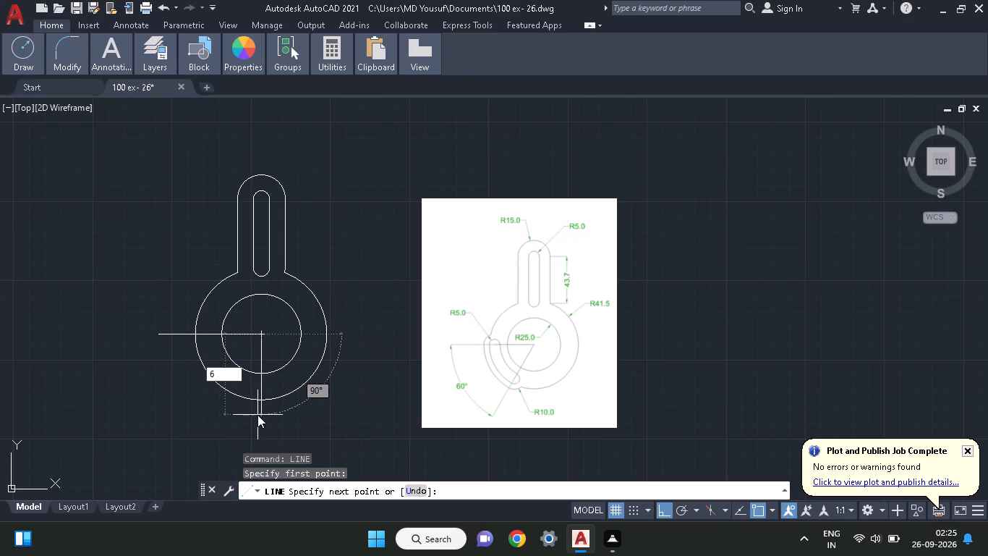
key(Return)
key(Return)
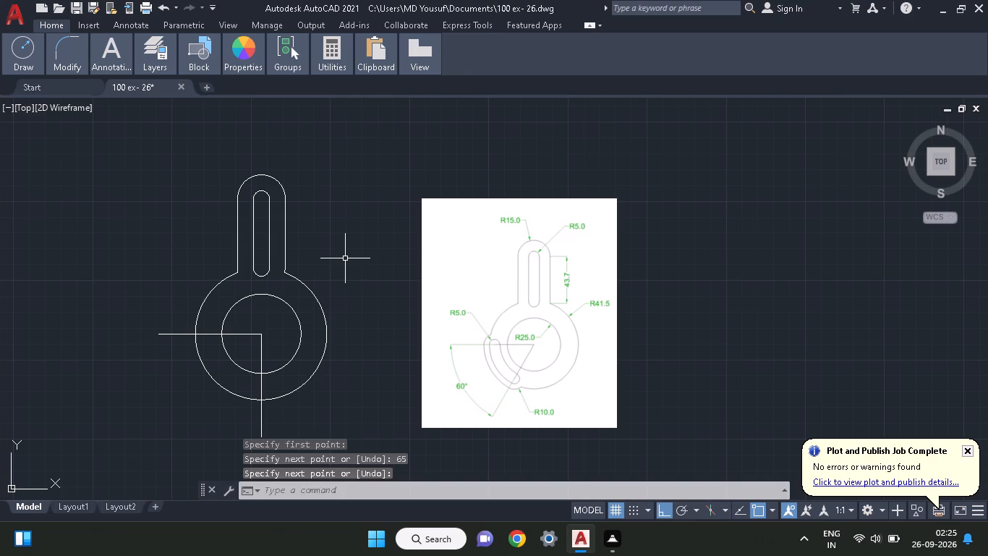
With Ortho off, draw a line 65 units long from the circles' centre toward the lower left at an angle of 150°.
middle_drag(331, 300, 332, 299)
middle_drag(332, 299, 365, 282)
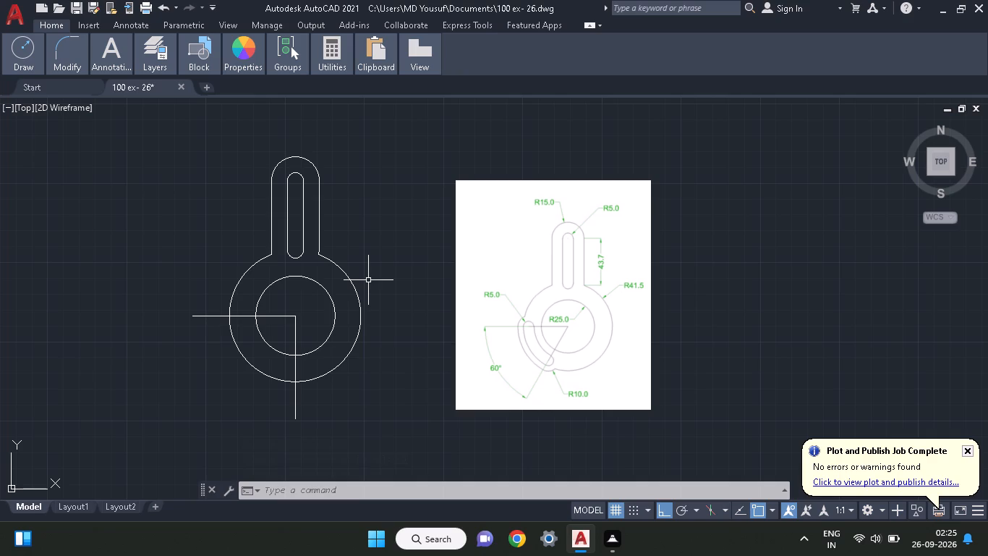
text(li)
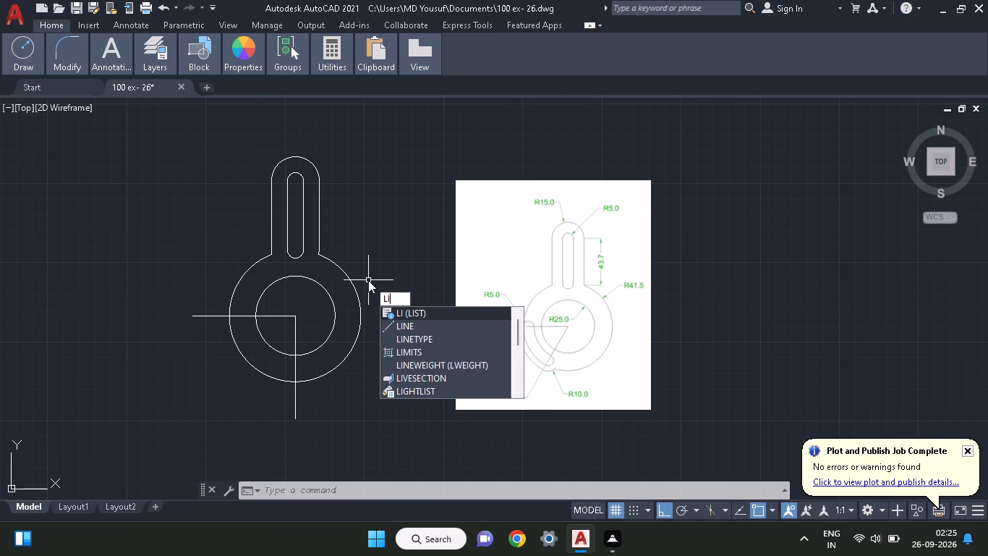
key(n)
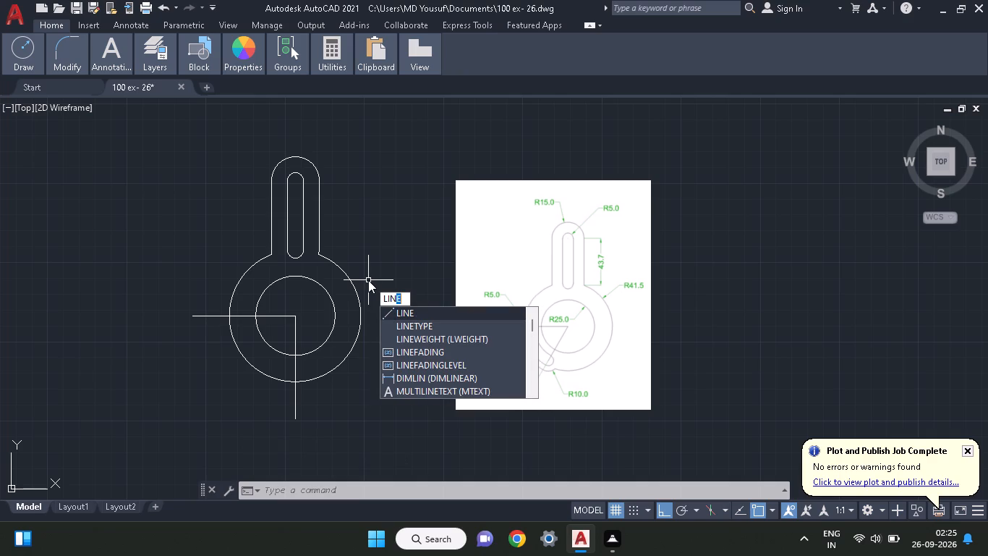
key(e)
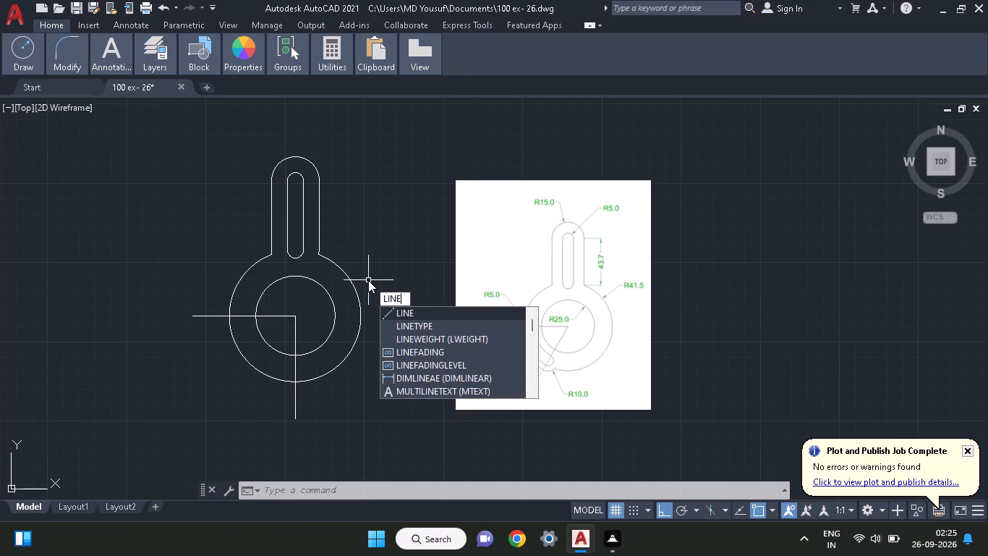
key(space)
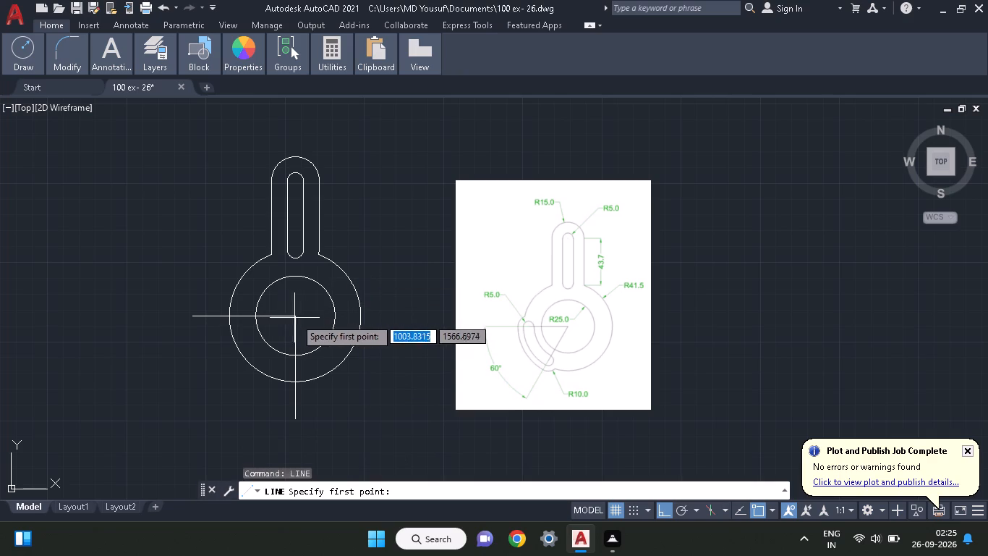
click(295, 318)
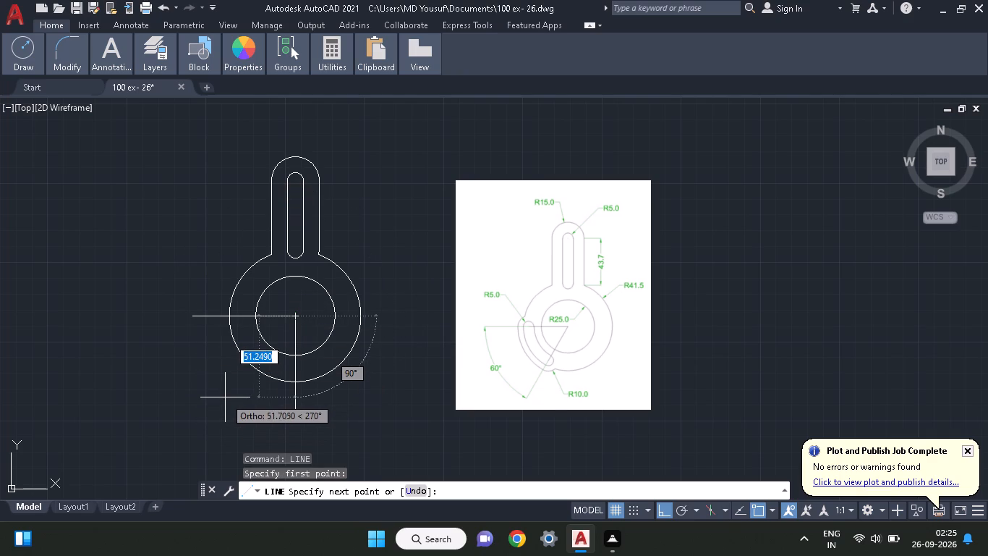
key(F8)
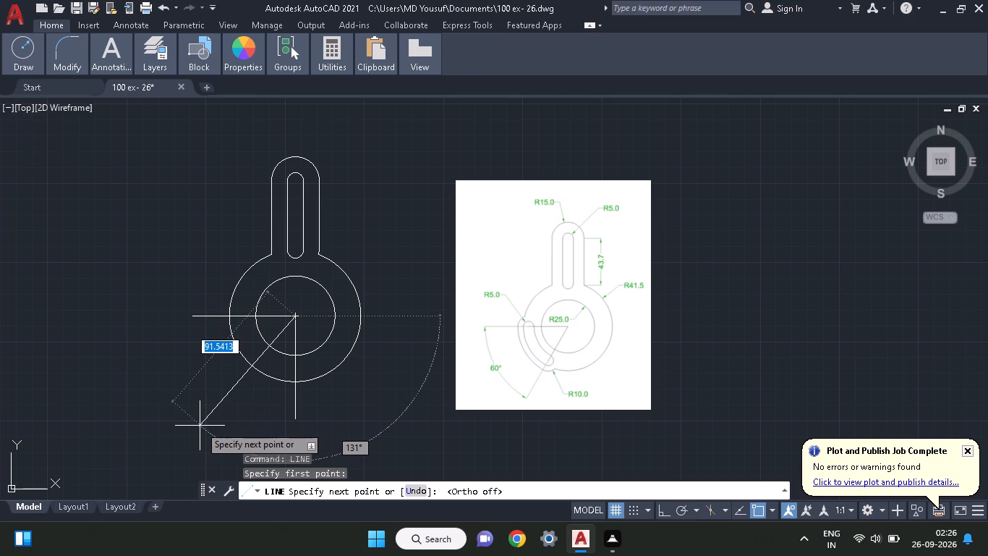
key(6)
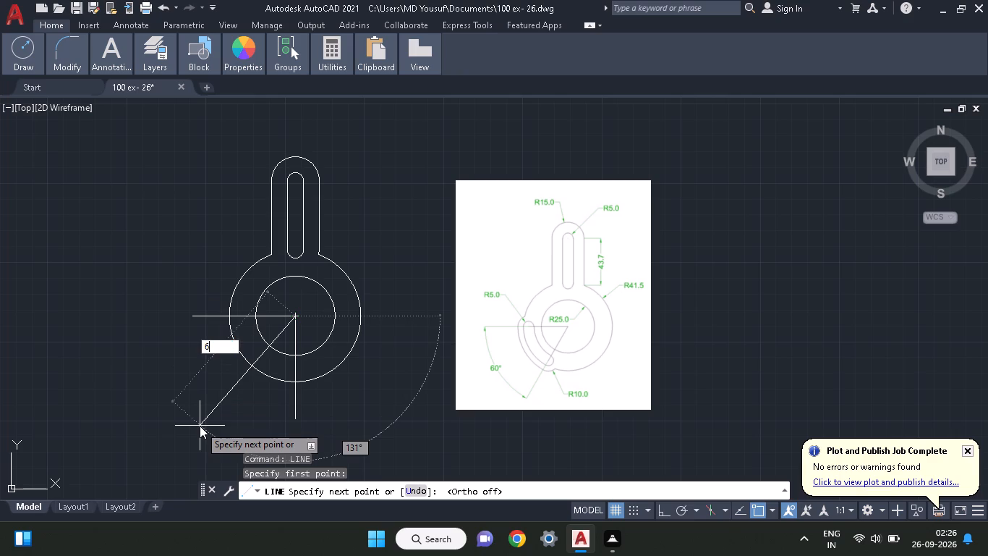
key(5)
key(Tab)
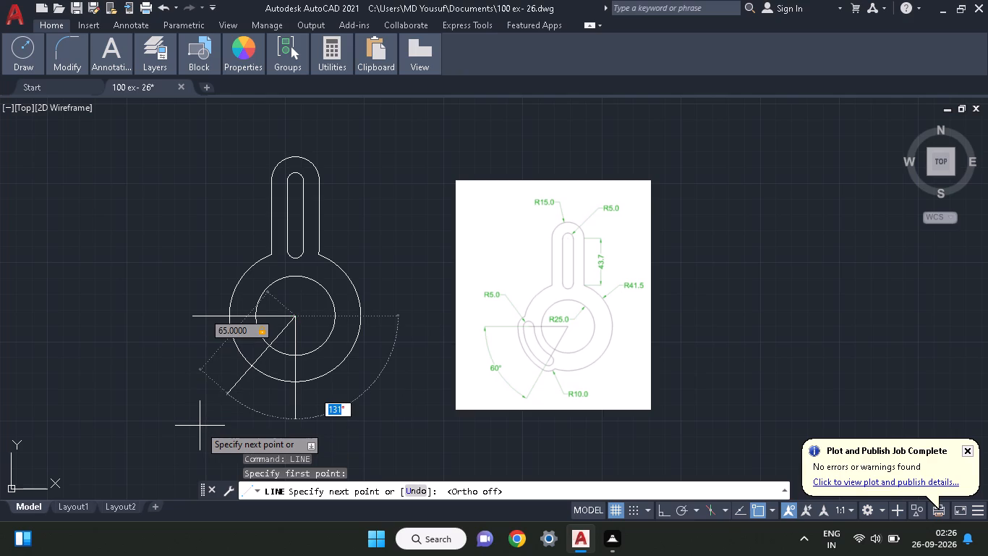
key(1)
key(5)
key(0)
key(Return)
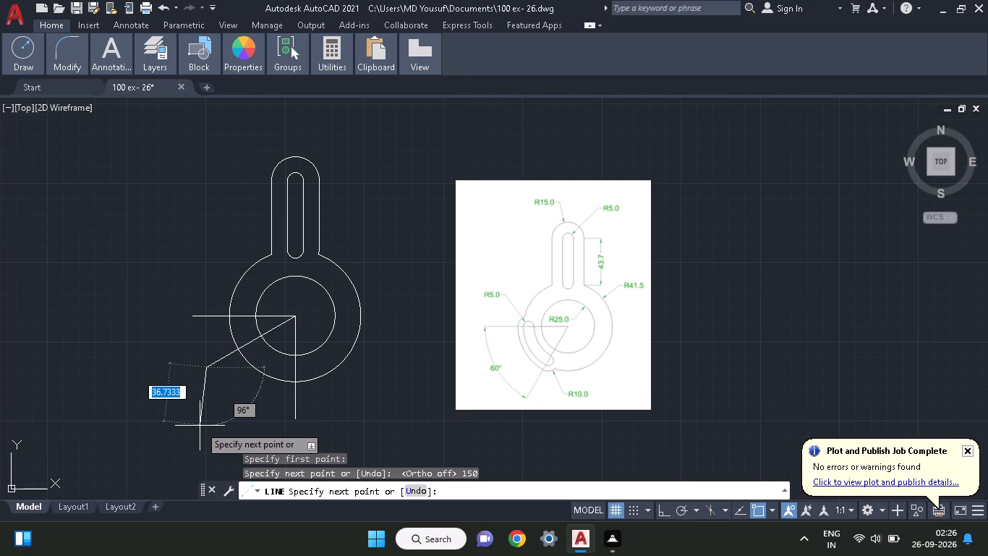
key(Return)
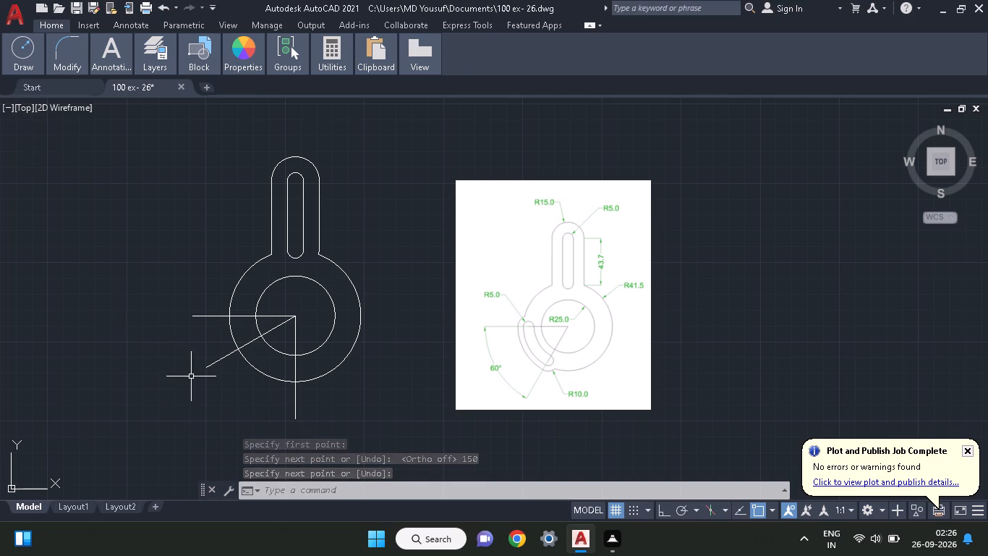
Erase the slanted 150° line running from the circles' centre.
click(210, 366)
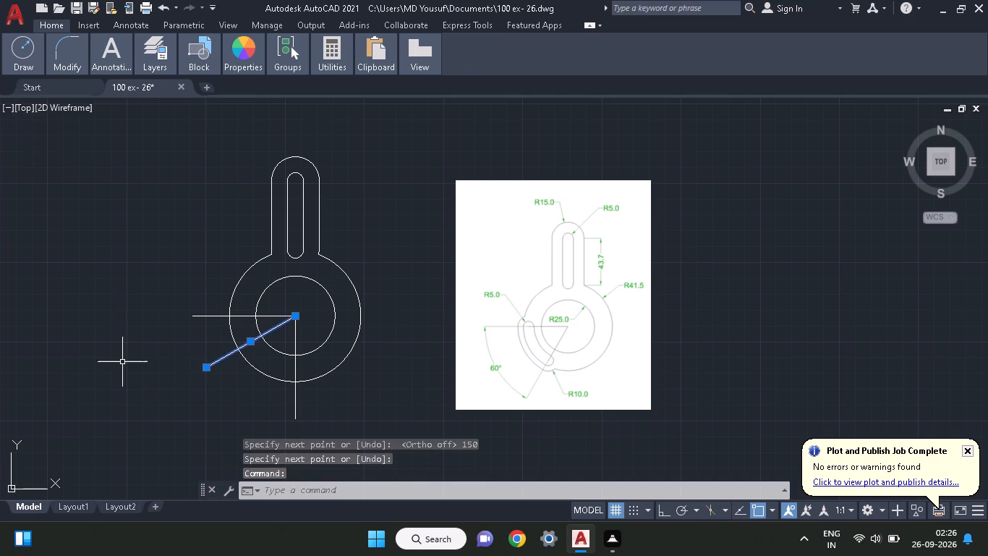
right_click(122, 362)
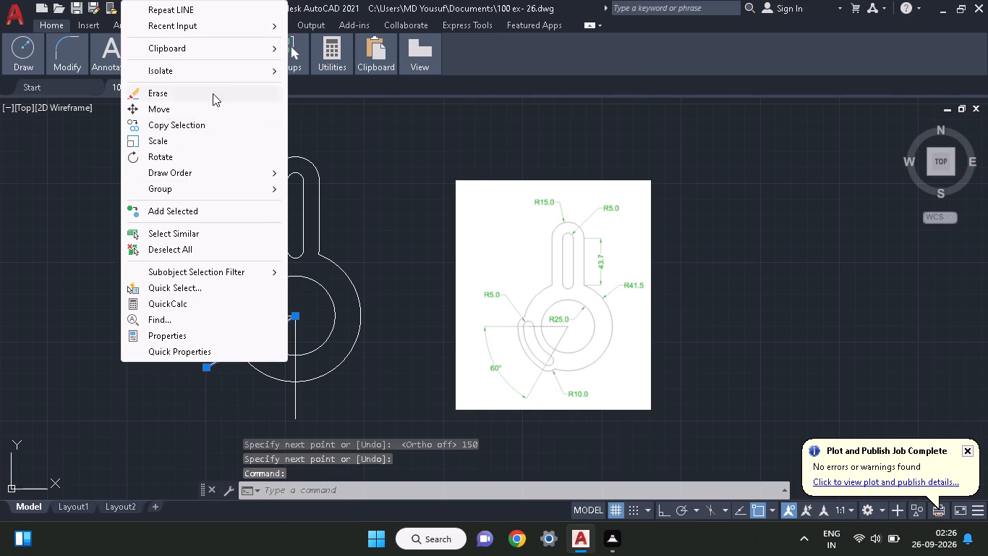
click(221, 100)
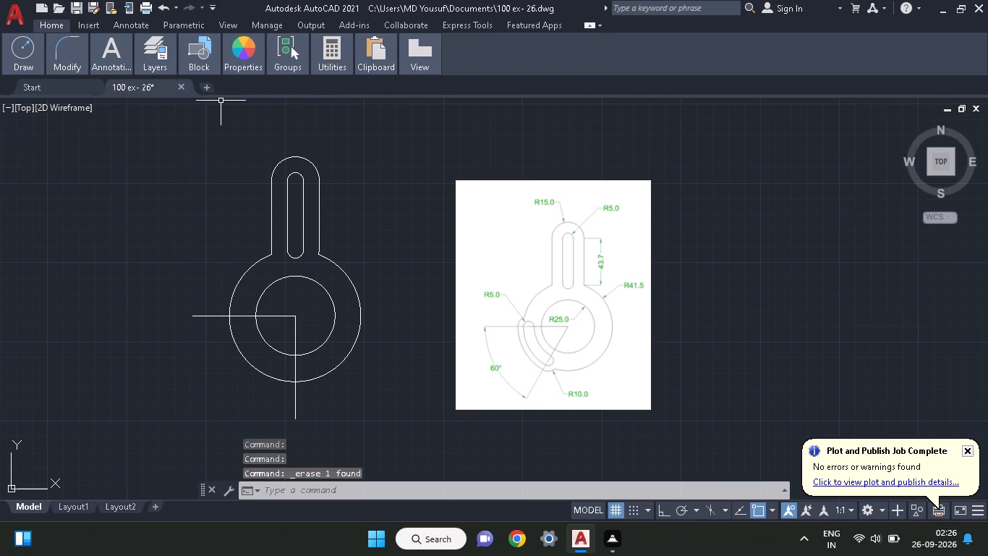
Draw a line 65 units long from the circles' centre toward the lower left at an angle of 120°.
key(l)
key(space)
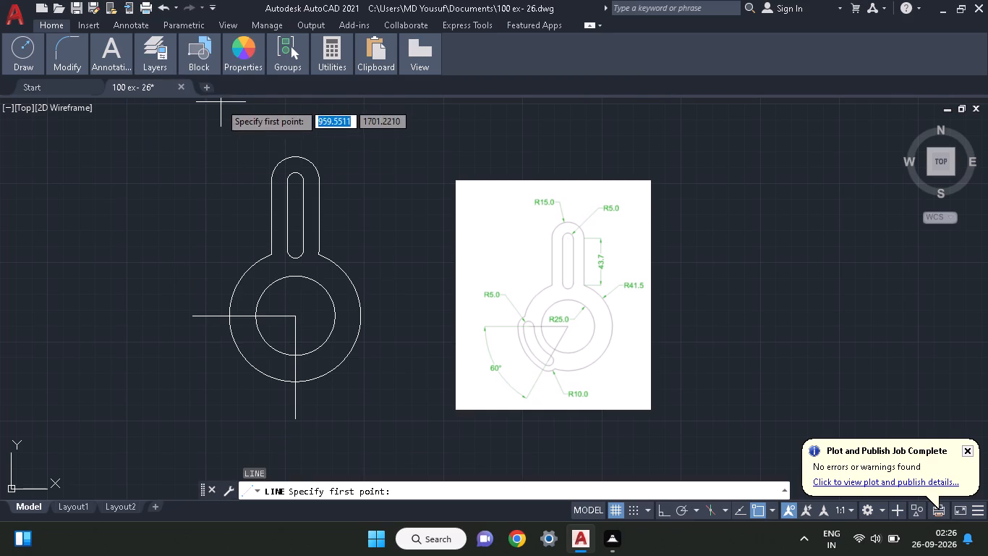
click(291, 319)
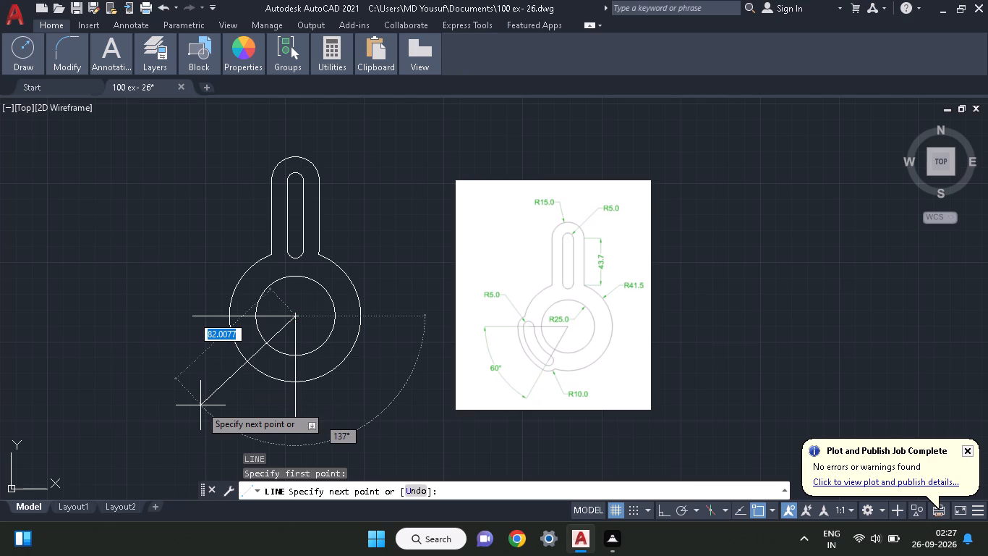
text(65)
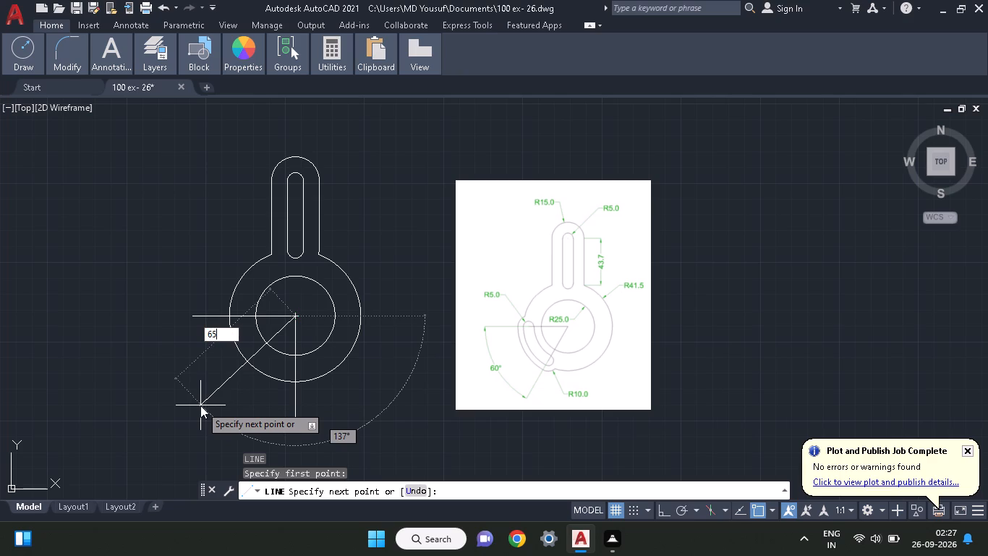
key(Tab)
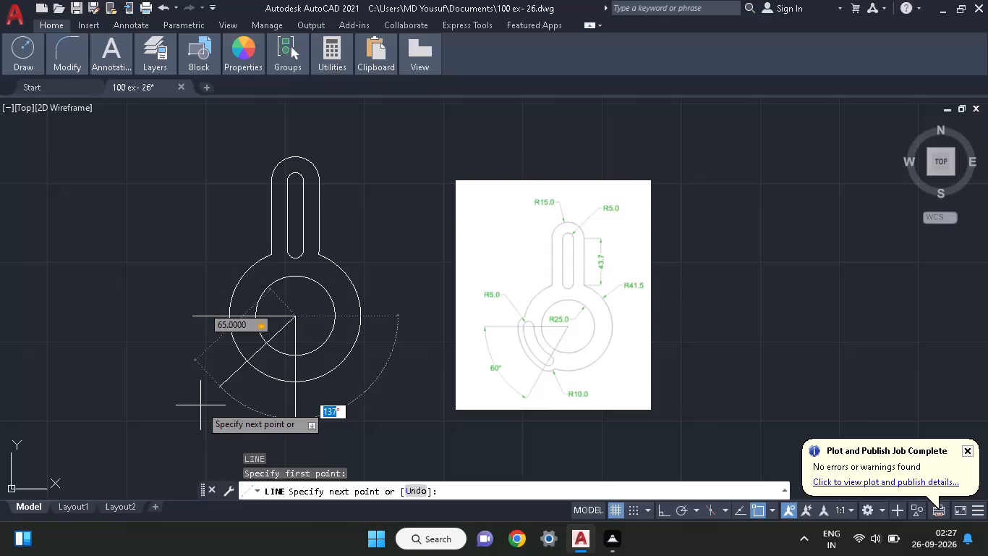
text(120)
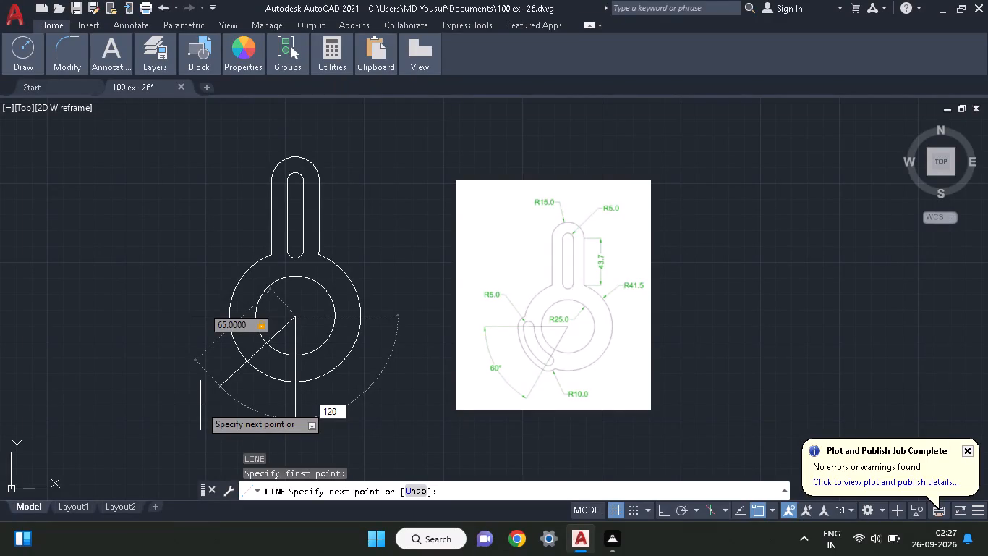
key(Return)
key(Return)
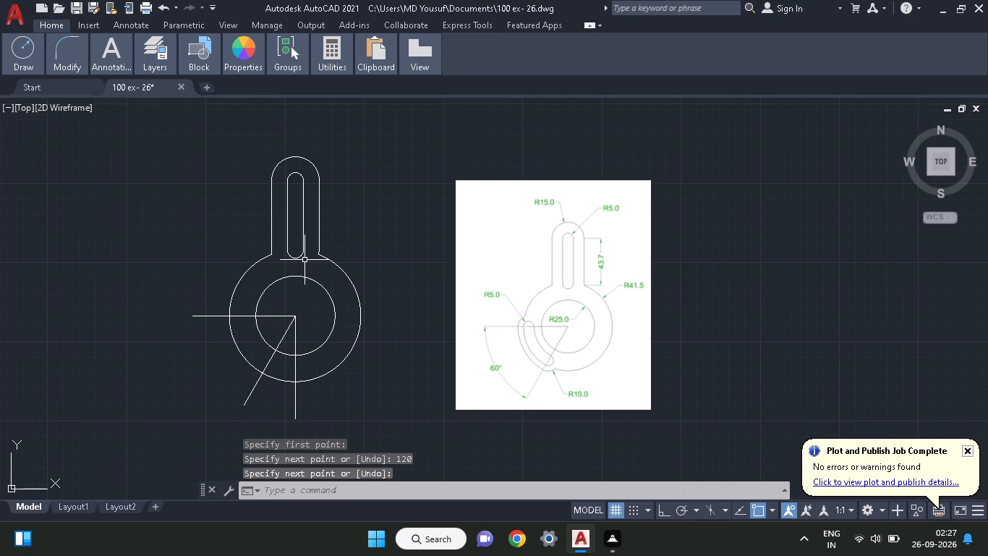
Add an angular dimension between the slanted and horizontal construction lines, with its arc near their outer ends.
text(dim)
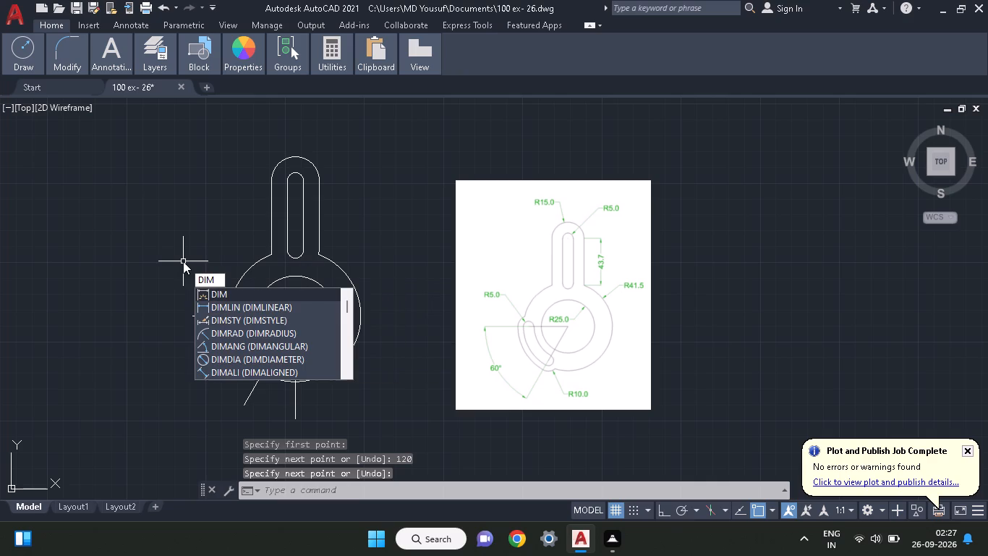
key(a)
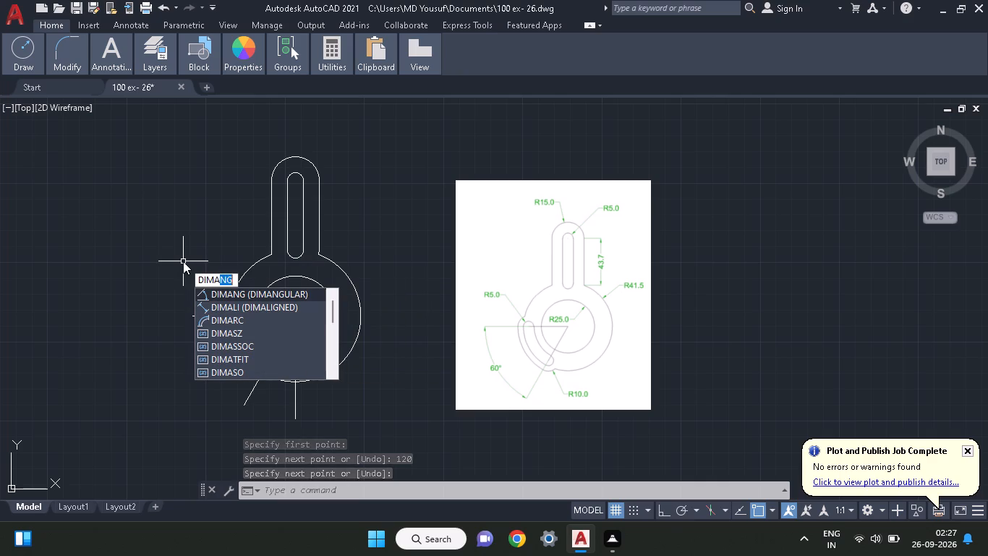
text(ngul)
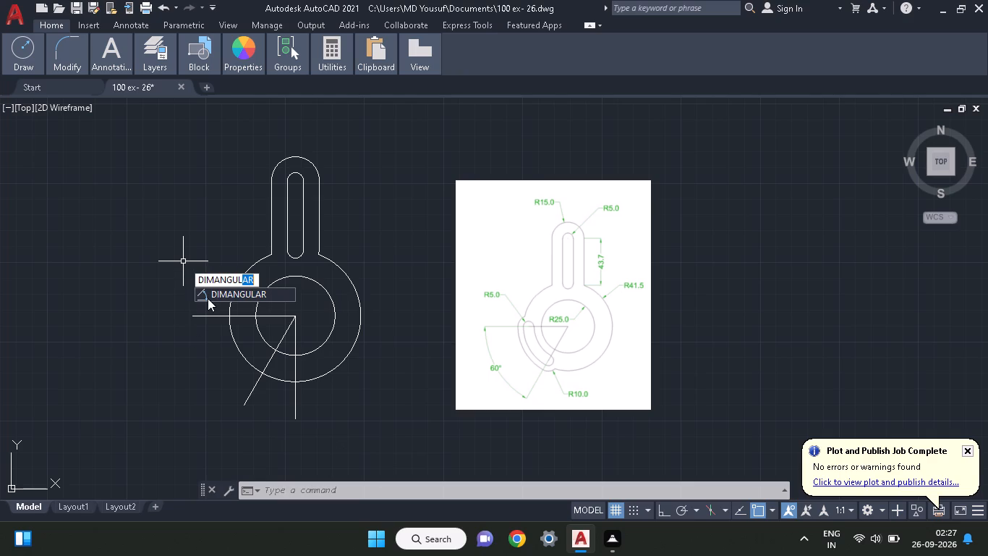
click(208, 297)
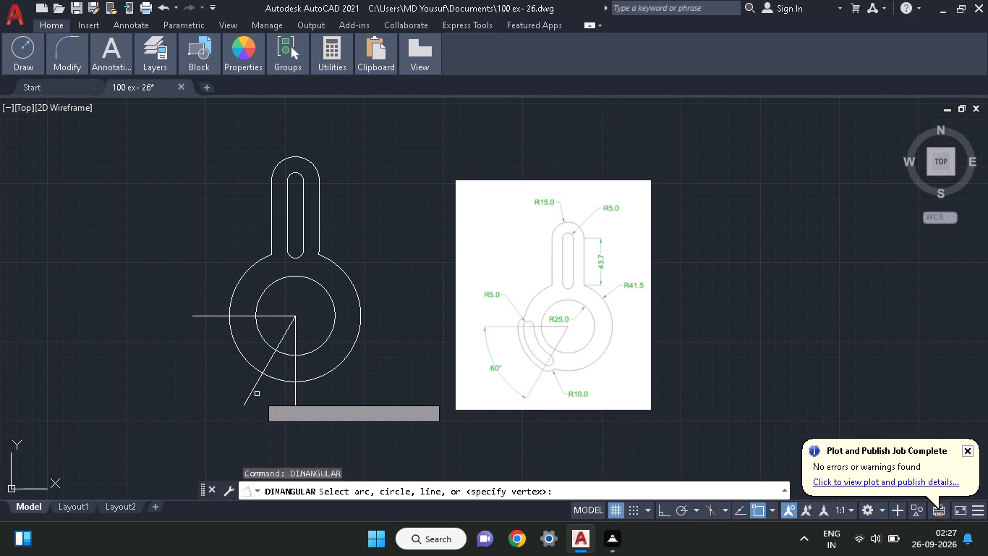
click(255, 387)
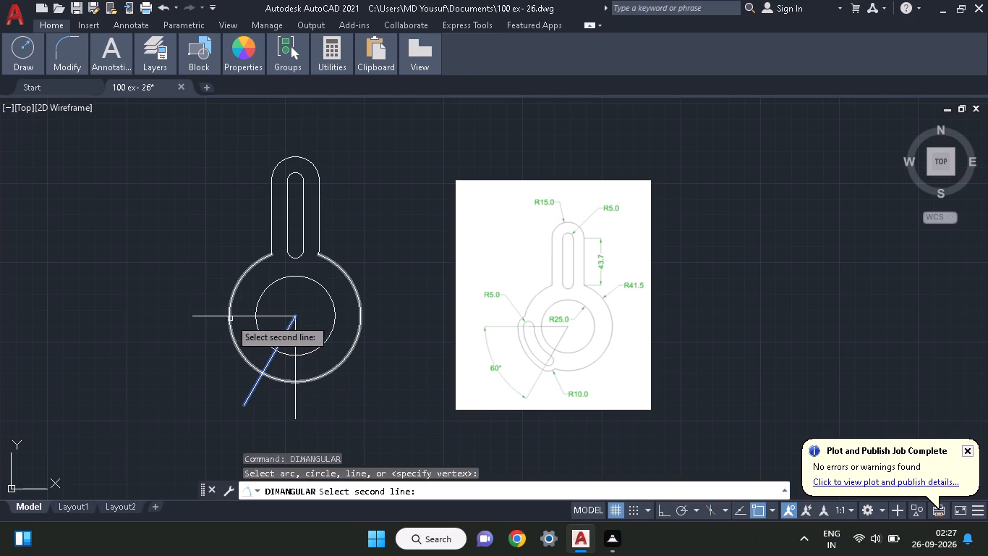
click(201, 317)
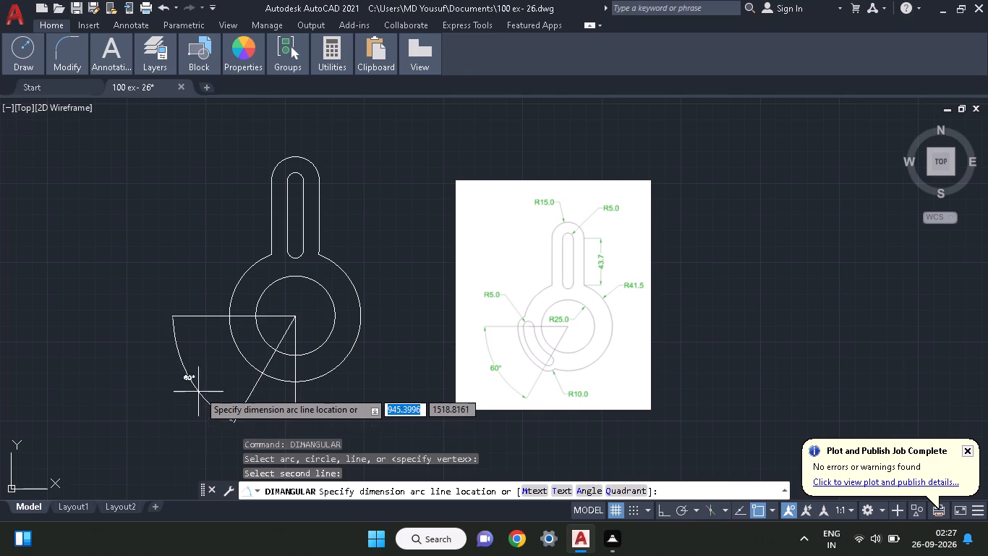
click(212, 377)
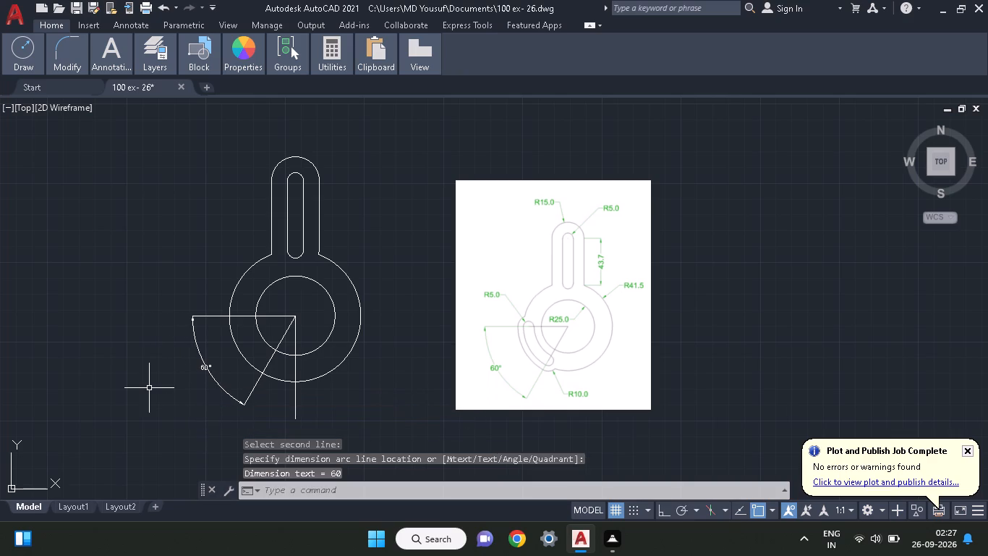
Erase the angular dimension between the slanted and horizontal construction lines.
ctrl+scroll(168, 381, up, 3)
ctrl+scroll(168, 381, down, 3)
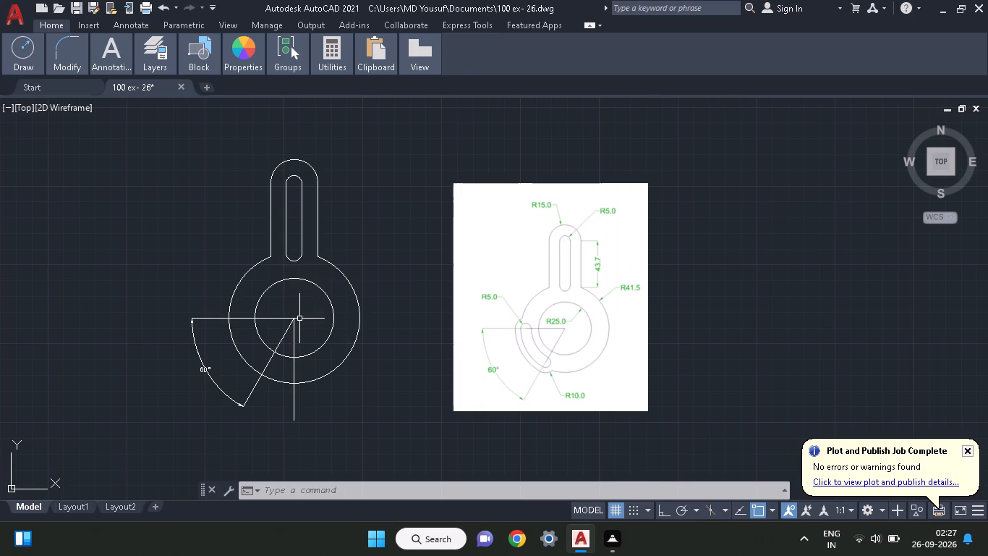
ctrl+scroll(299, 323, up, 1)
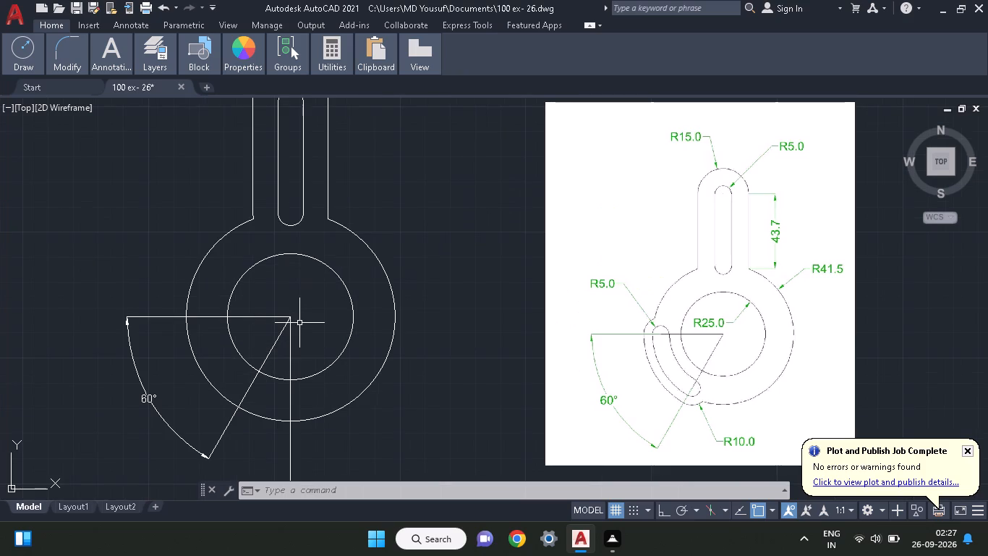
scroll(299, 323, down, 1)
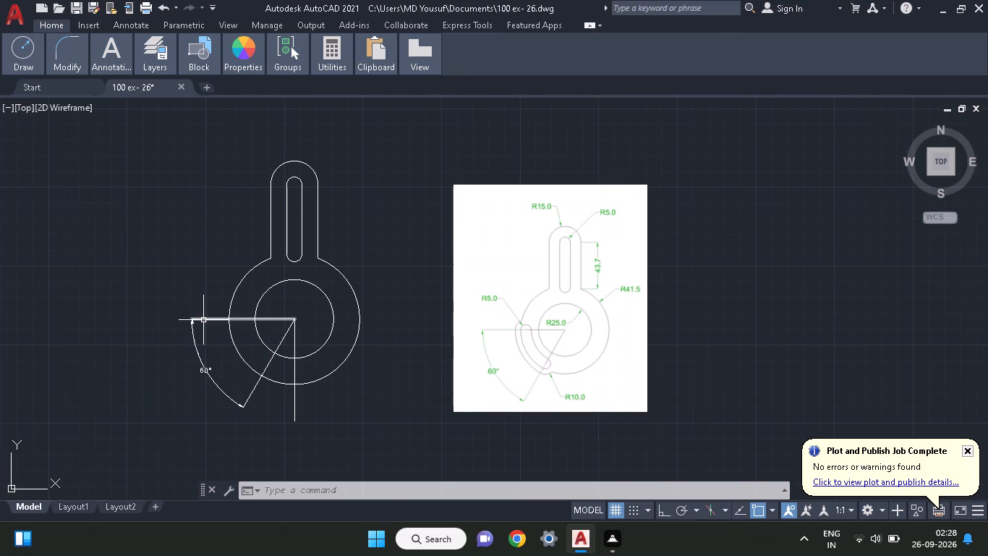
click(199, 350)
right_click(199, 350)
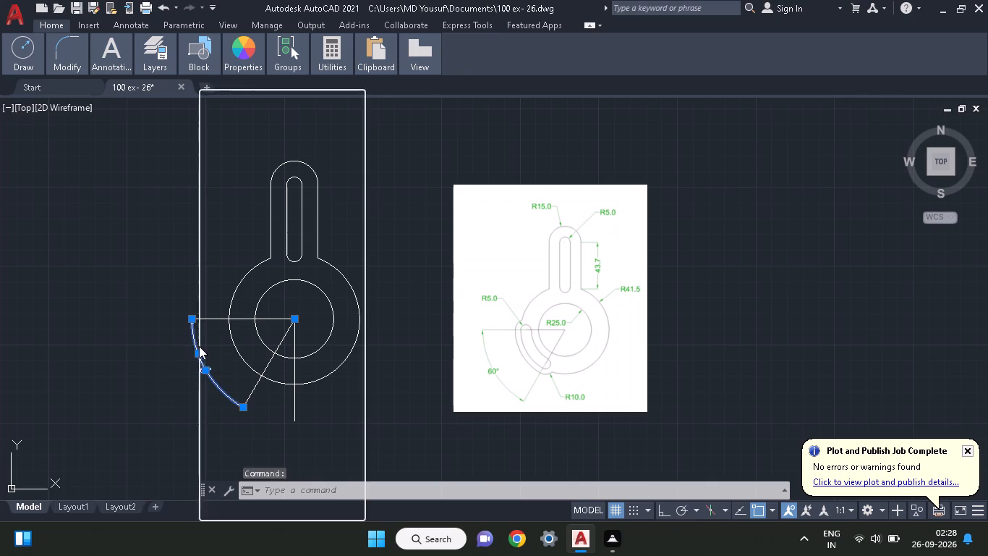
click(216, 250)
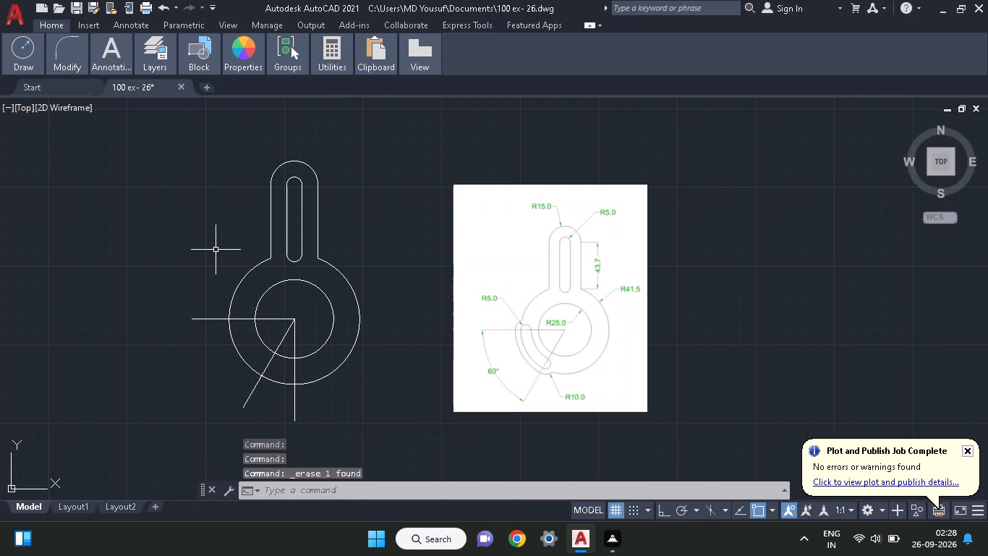
Trim away the whole vertical construction line below the circles' centre, piece by piece at the R41.5 and R25 circles.
text(trim)
key(space)
click(292, 412)
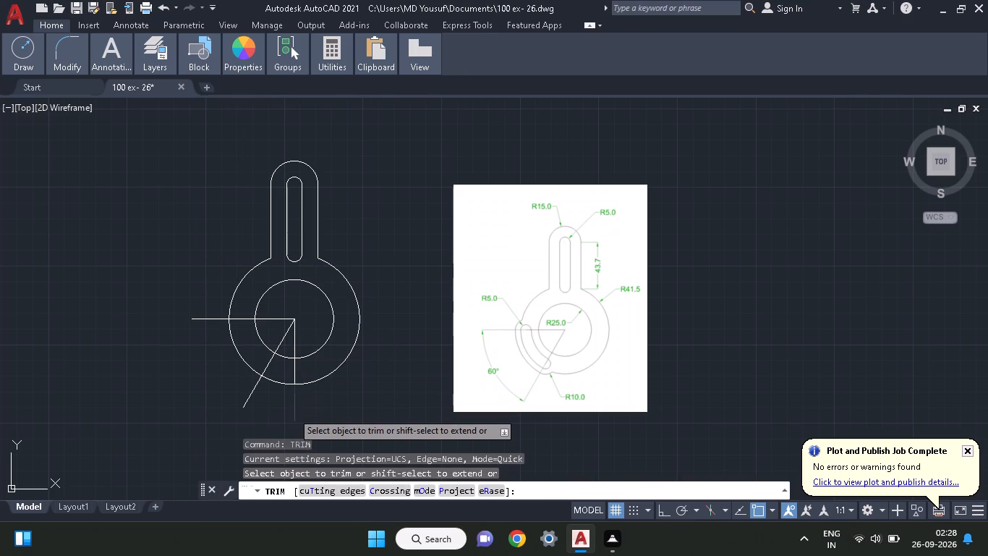
key(Escape)
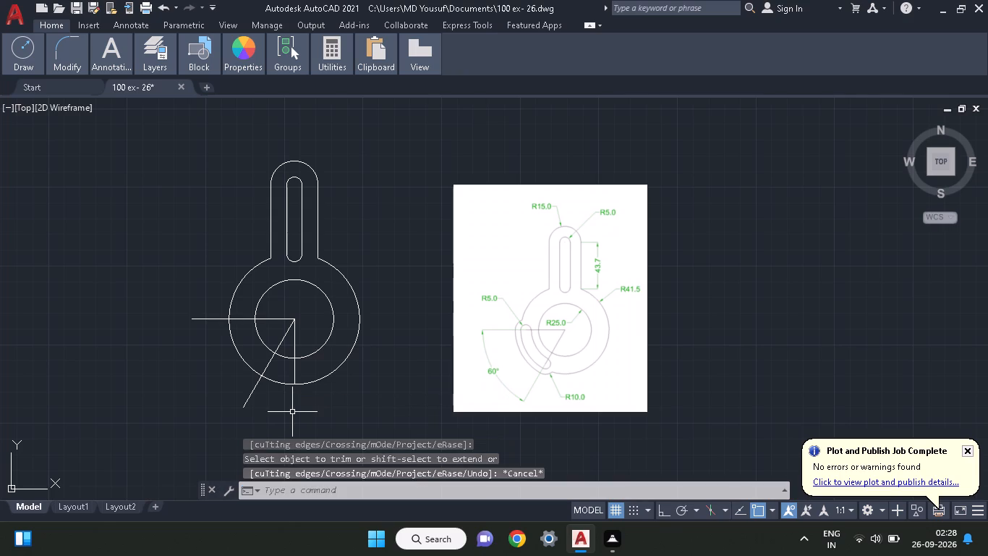
text(tr)
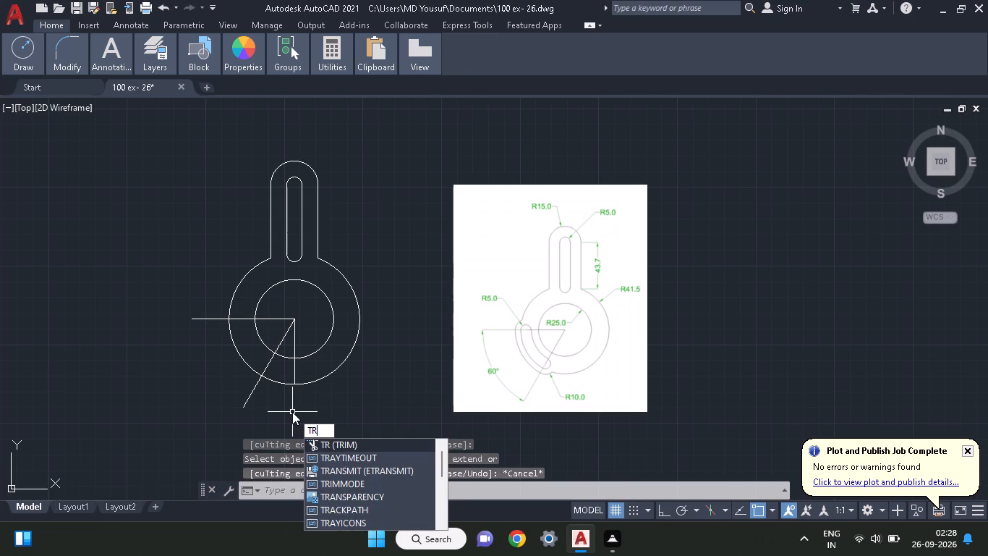
text(im)
key(space)
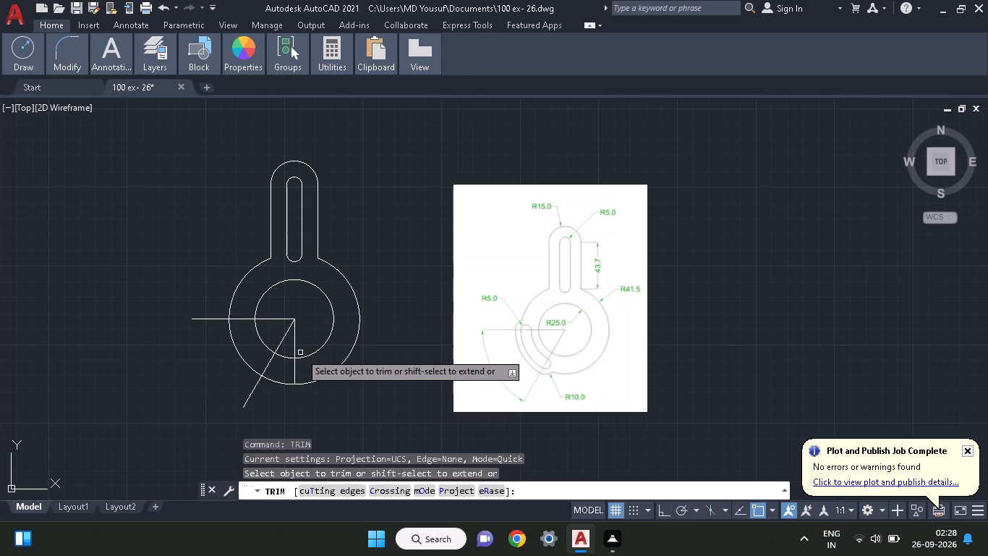
click(293, 336)
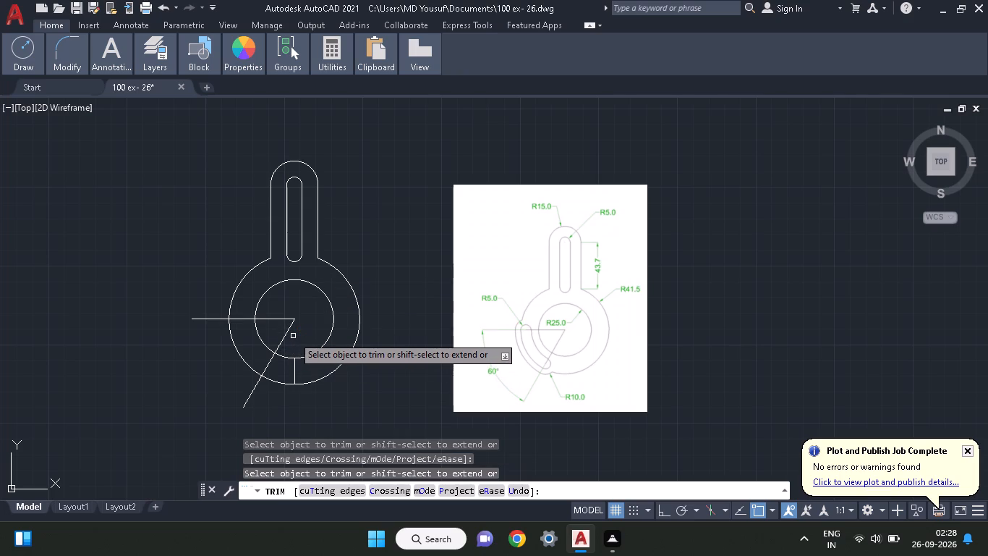
key(Escape)
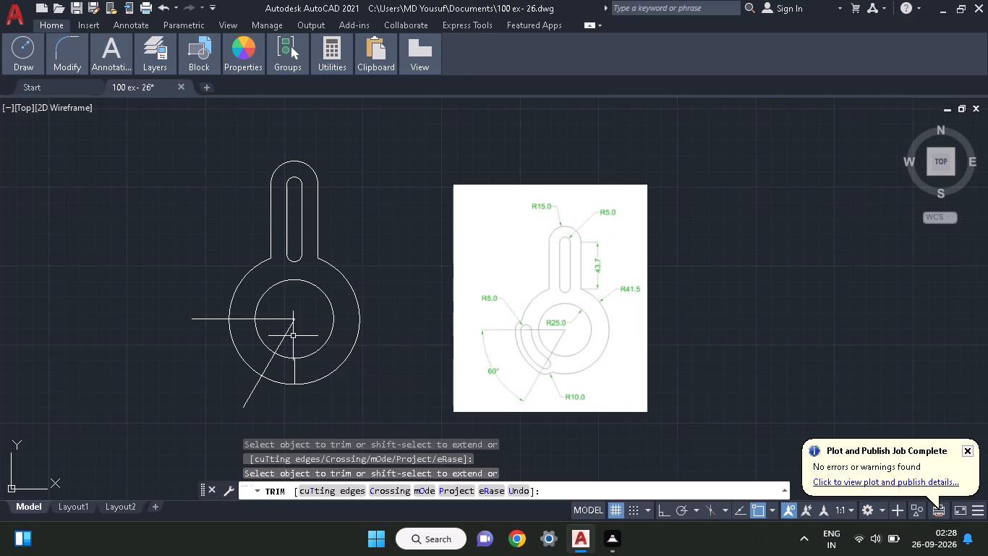
text(tr)
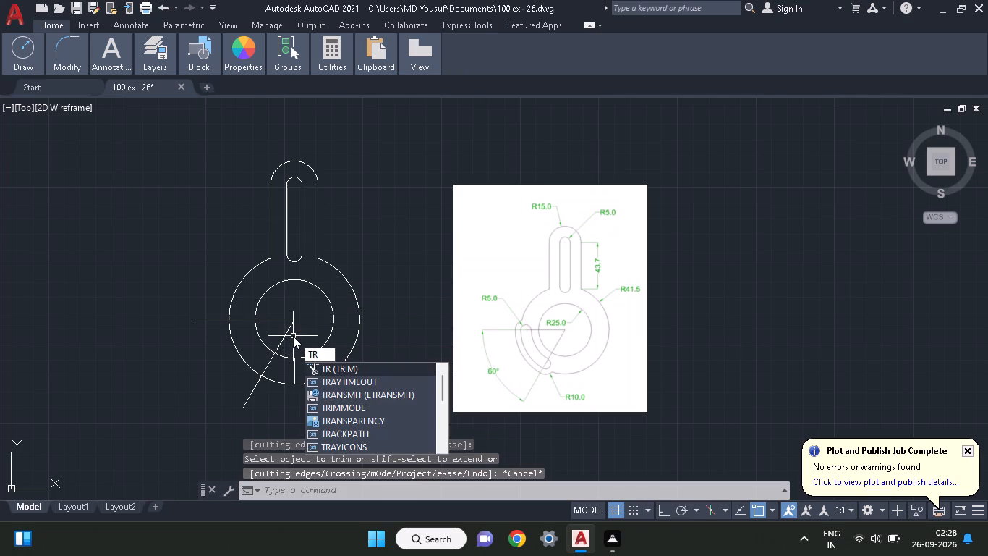
text(im)
key(space)
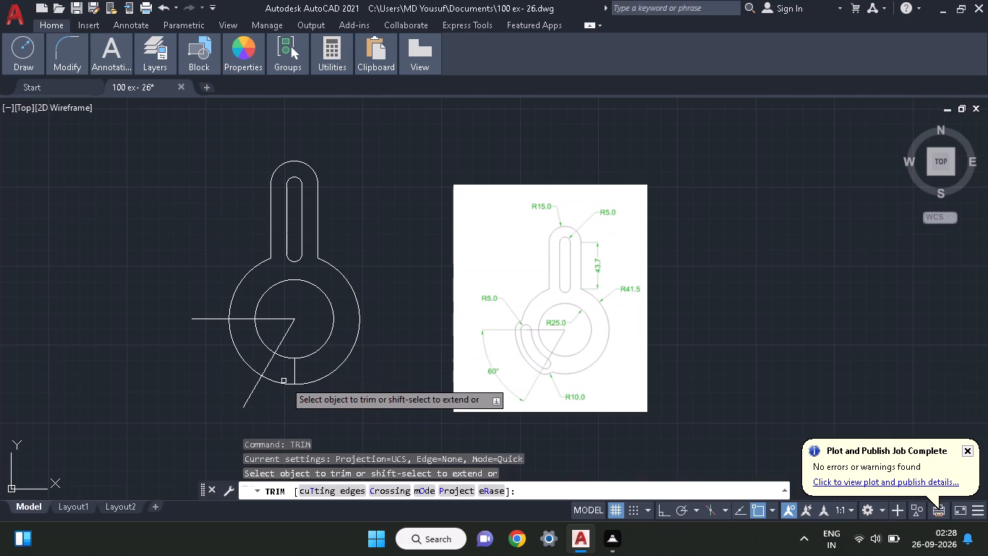
click(293, 371)
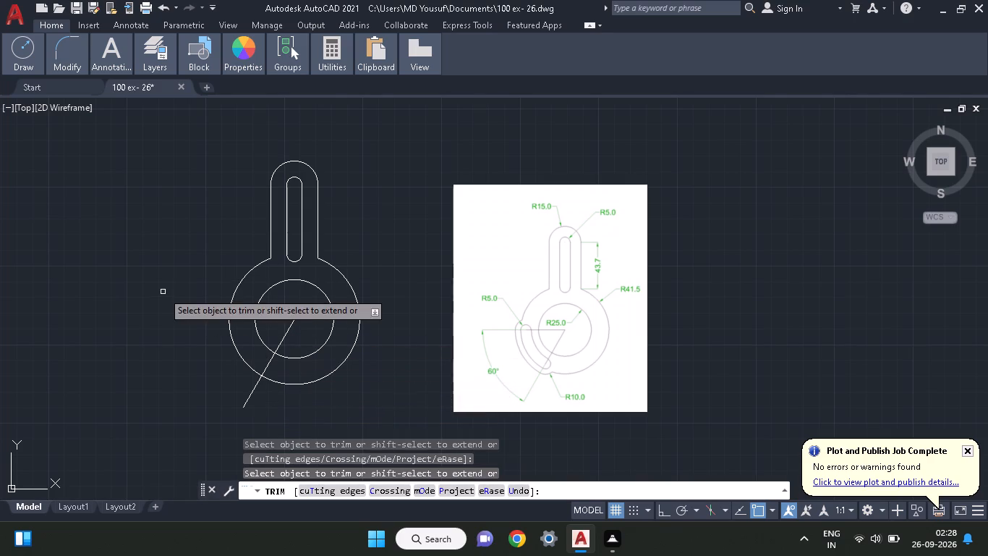
right_click(163, 285)
click(181, 293)
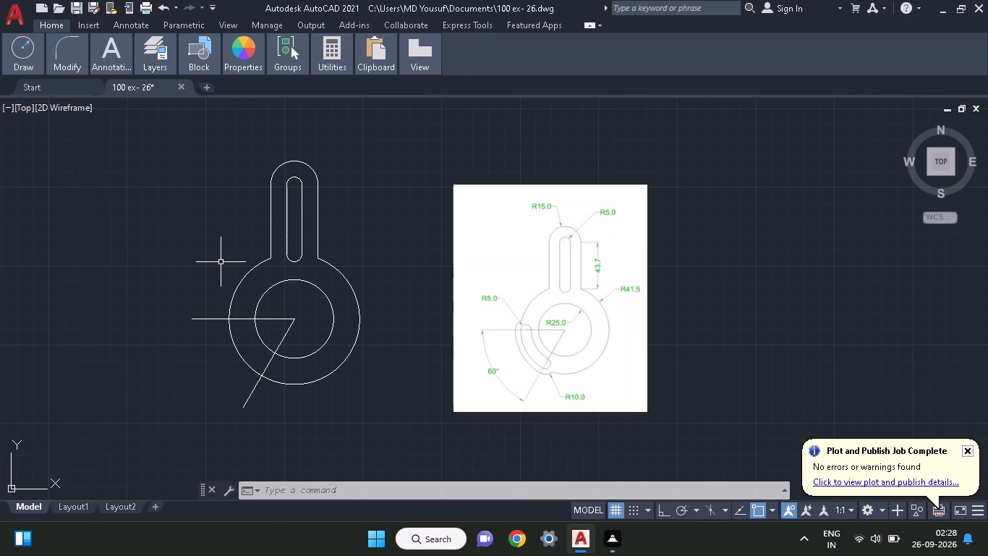
Draw a circle of radius 5 centred where the horizontal construction line crosses the R41.5 circle.
key(c)
key(i)
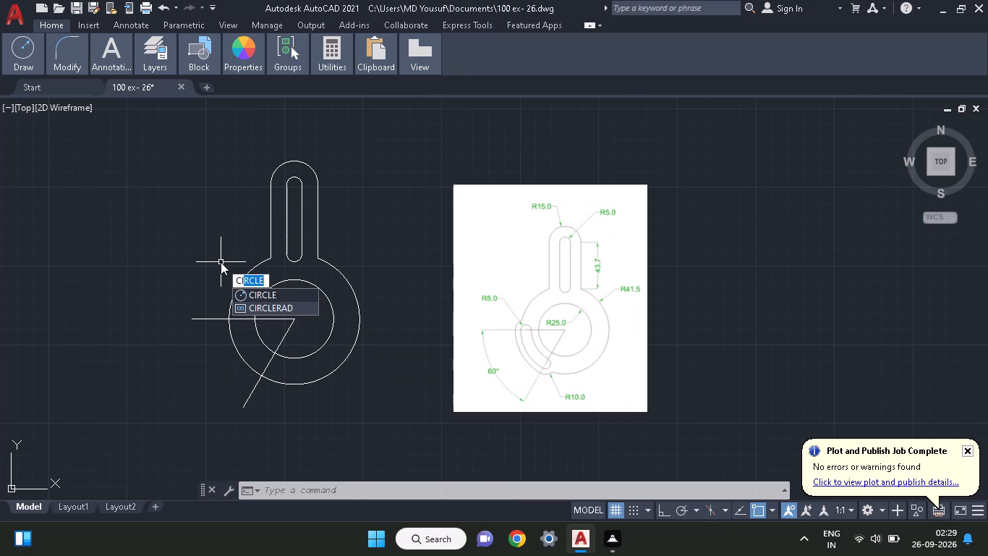
key(r)
key(c)
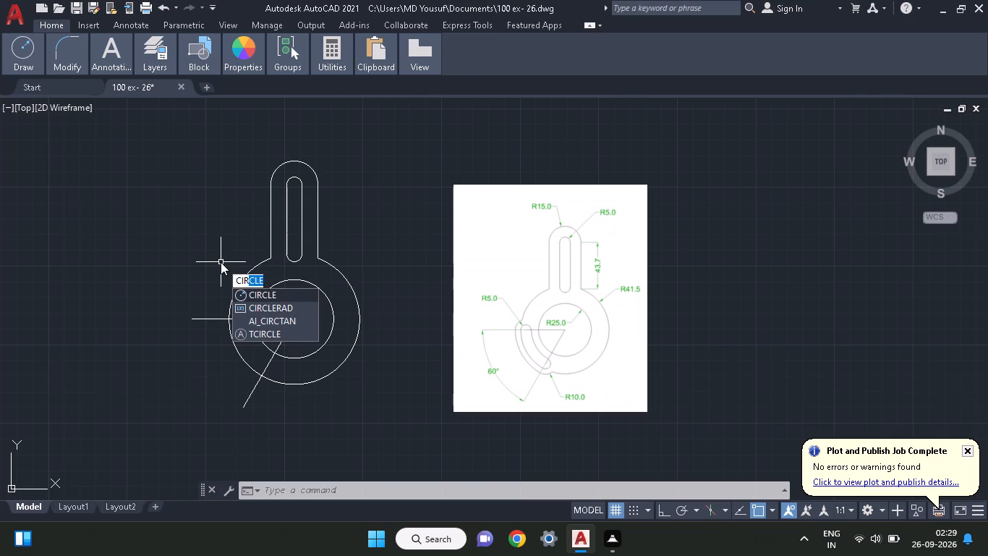
key(k)
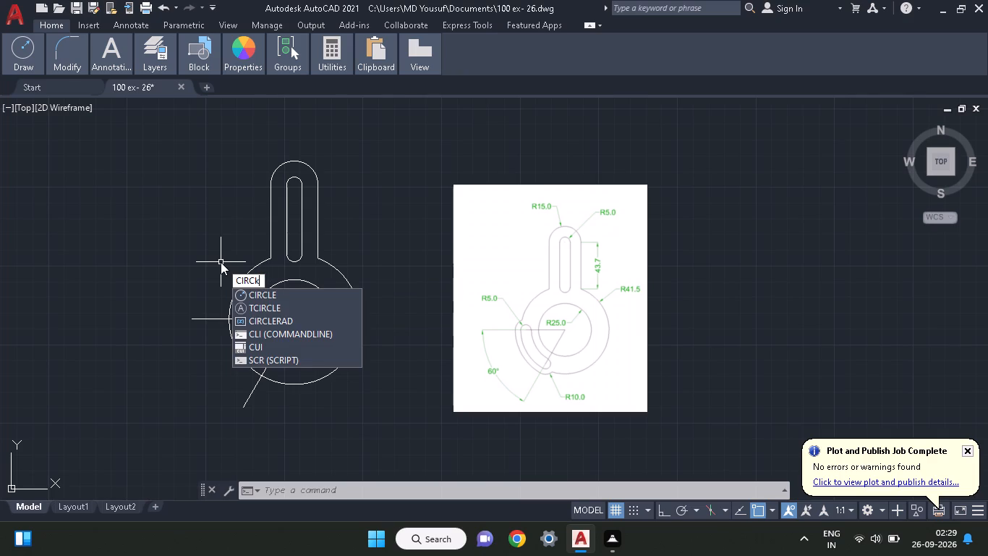
key(BackSpace)
key(l)
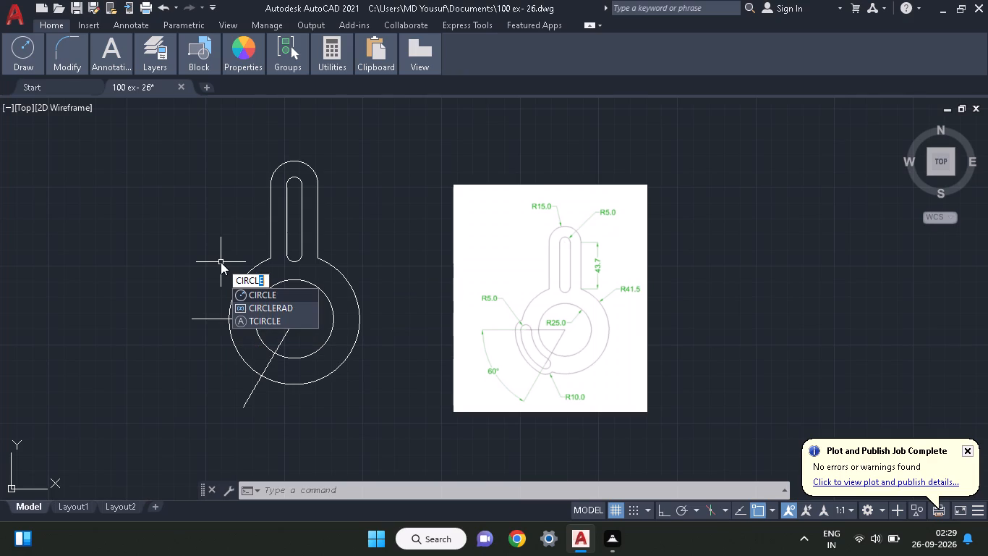
text(e)
key(space)
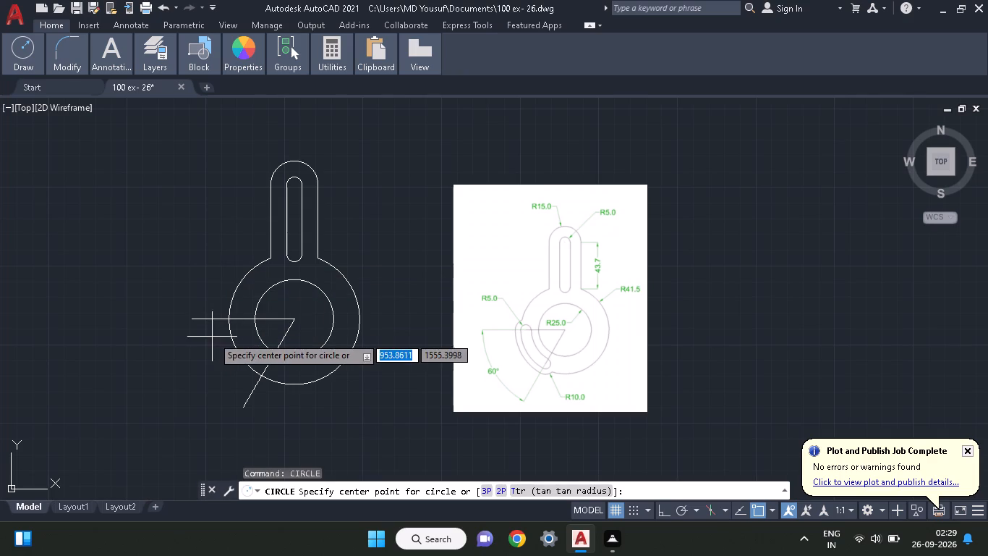
click(227, 322)
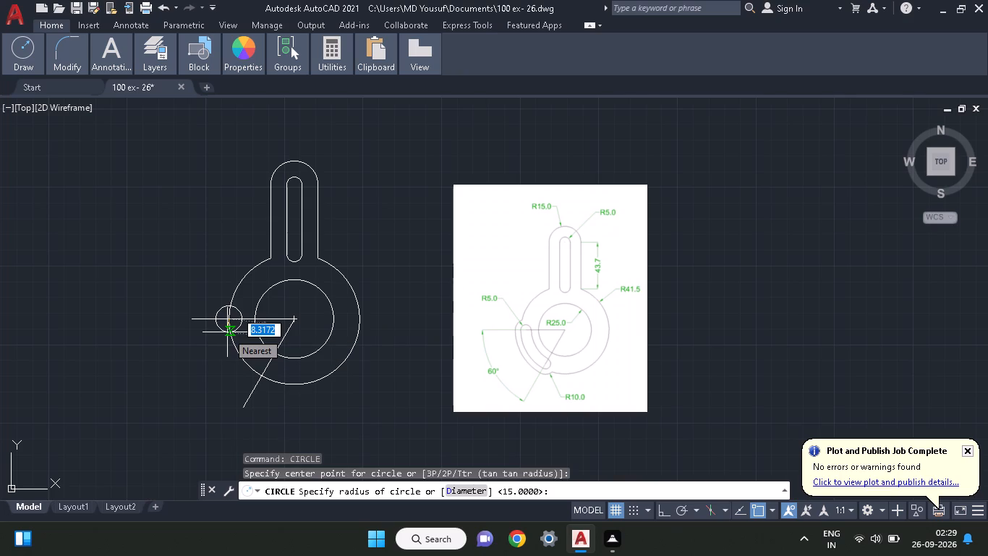
ctrl+scroll(331, 312, up, 1)
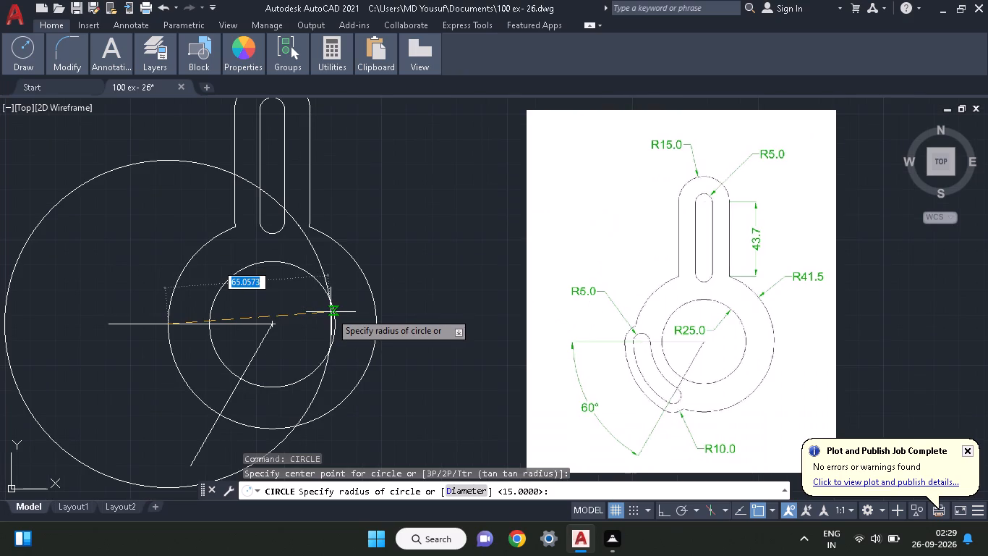
ctrl+scroll(331, 312, down, 1)
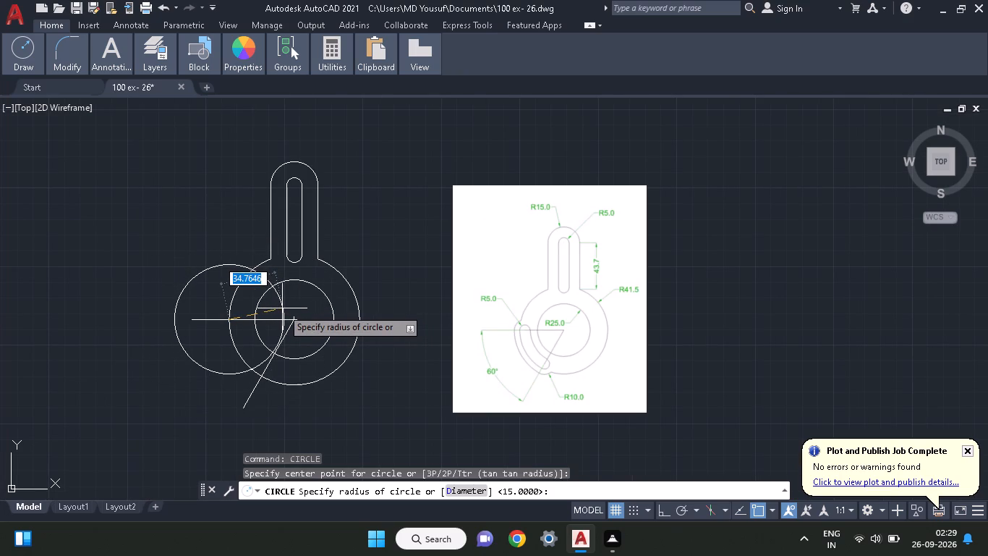
ctrl+scroll(276, 306, up, 3)
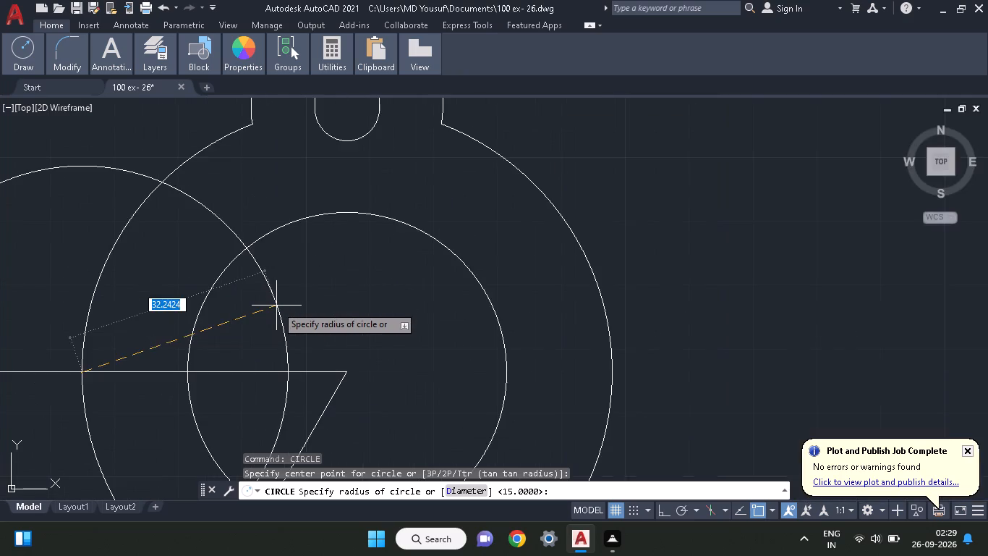
ctrl+scroll(276, 306, down, 1)
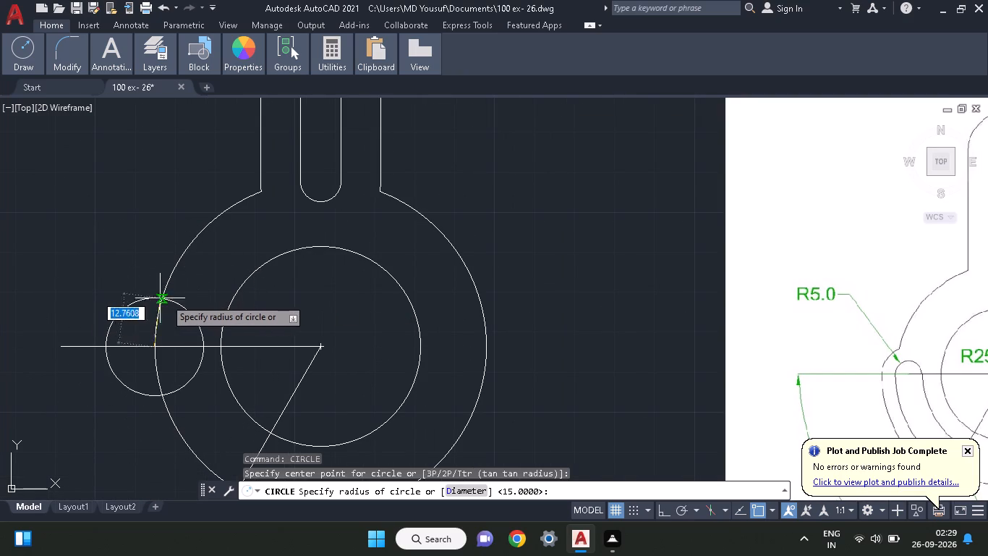
key(5)
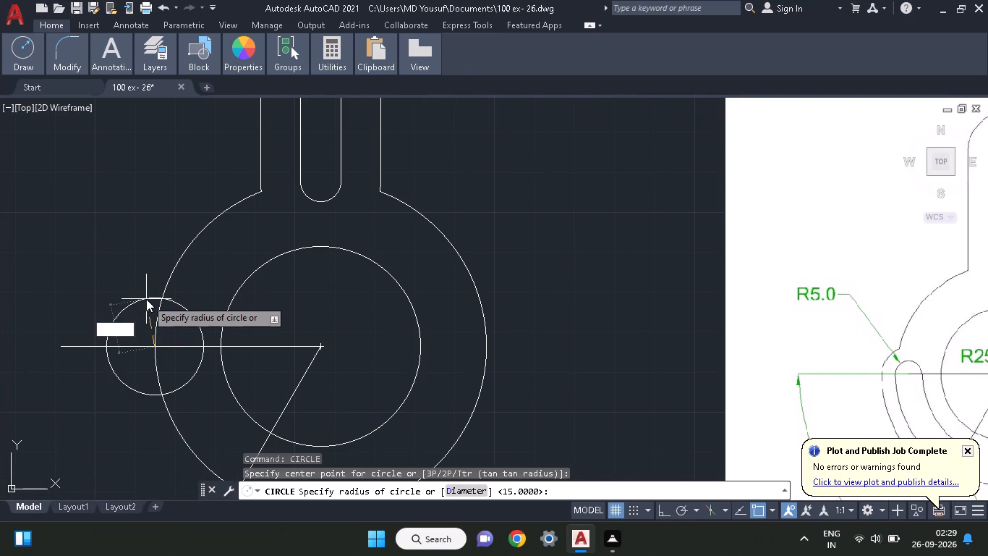
key(Return)
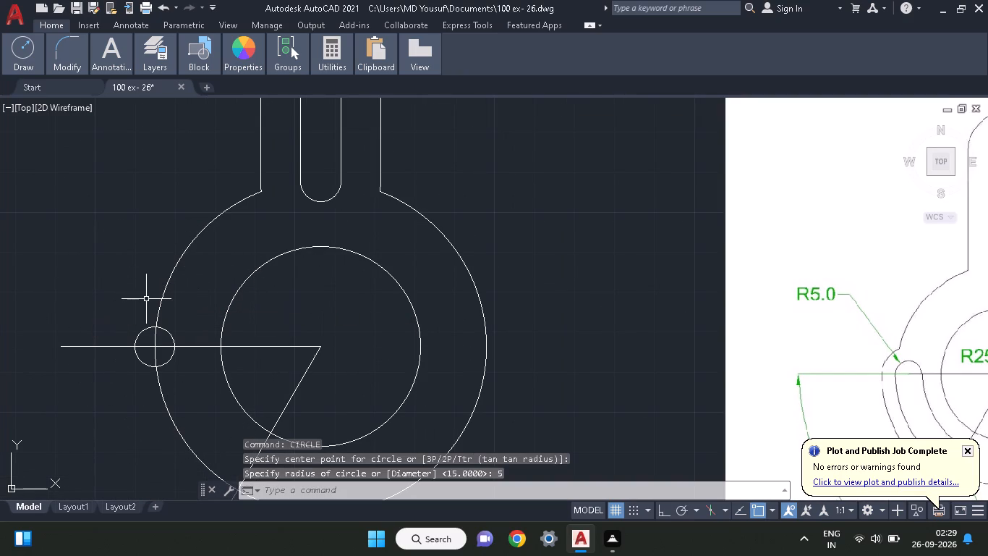
Draw a circle of radius 5 centred where the slanted construction line crosses the R41.5 circle.
middle_drag(275, 348, 206, 265)
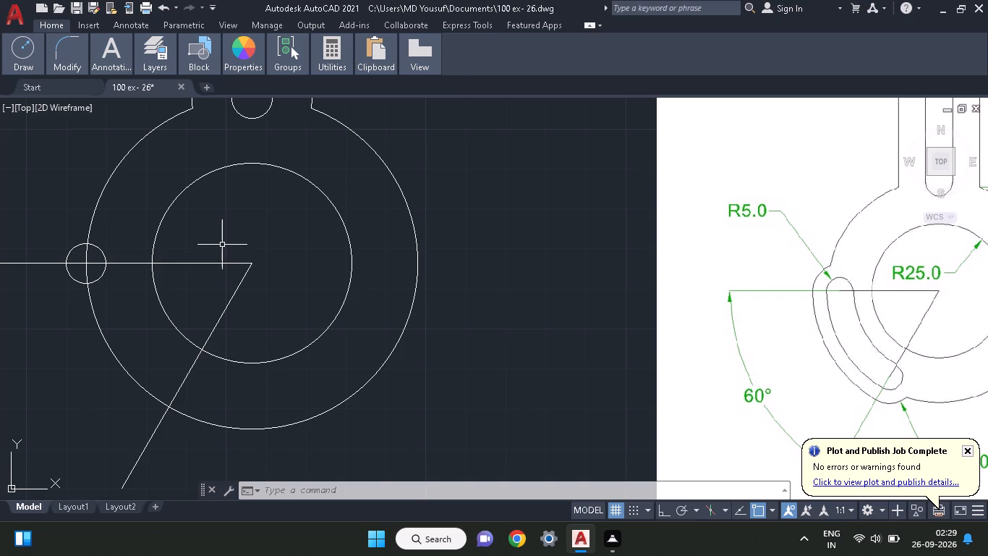
key(c)
key(i)
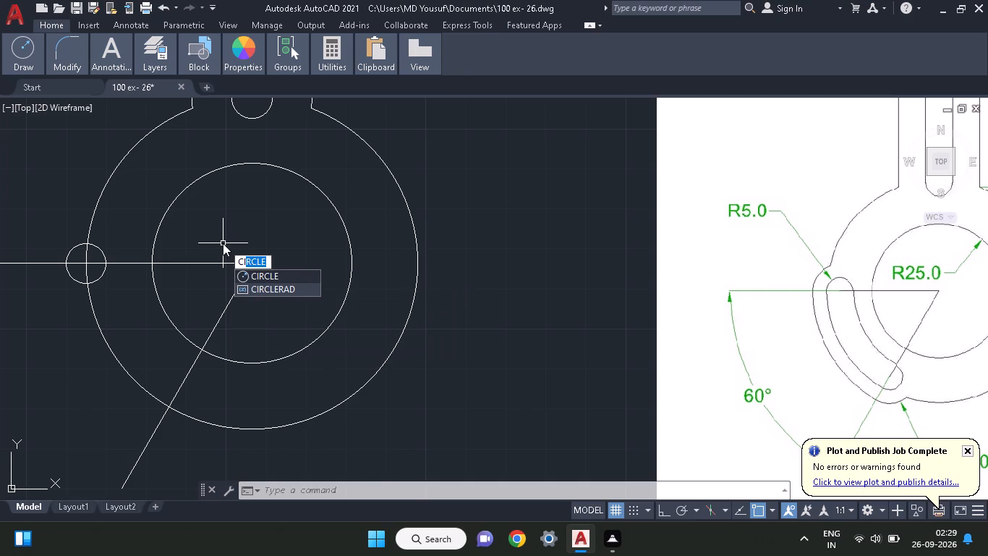
key(r)
key(c)
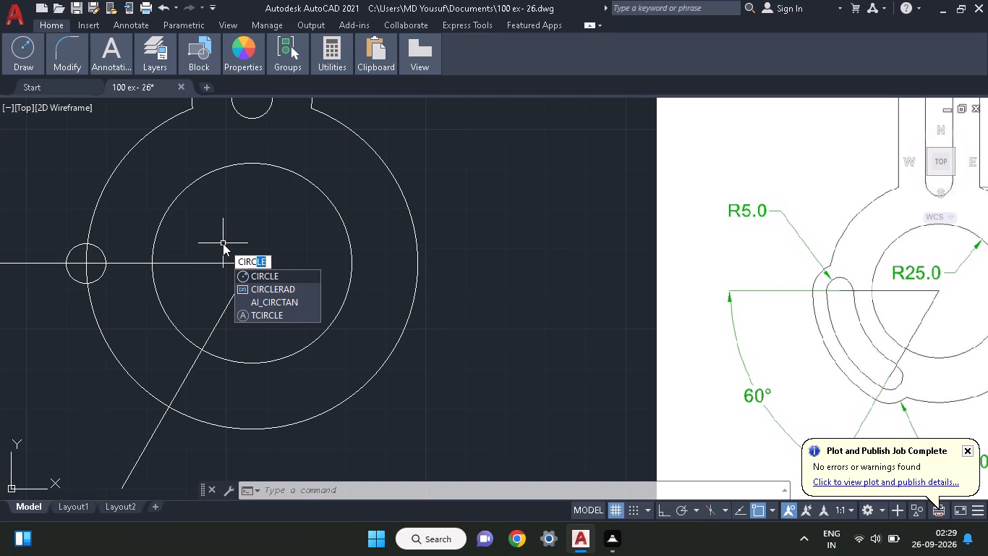
key(l)
text(e)
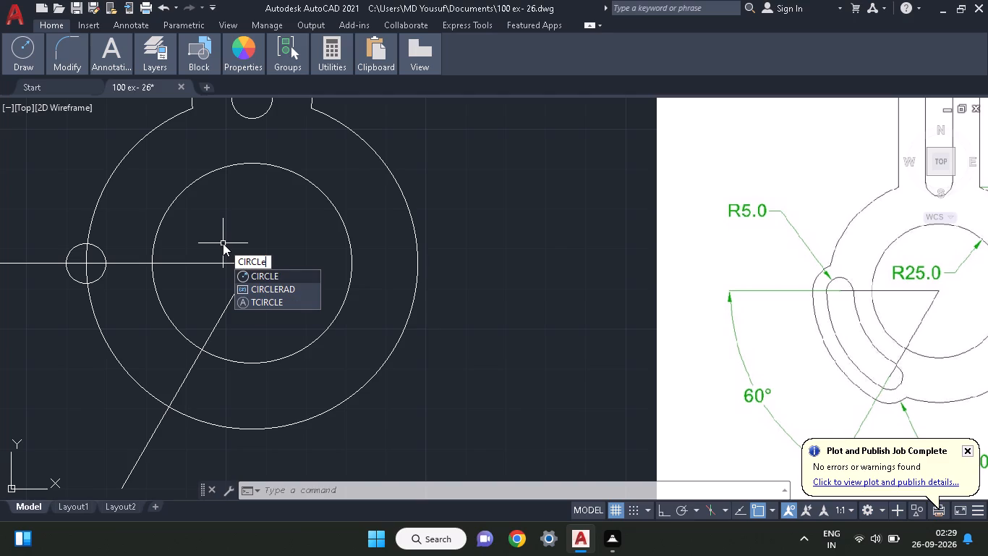
key(space)
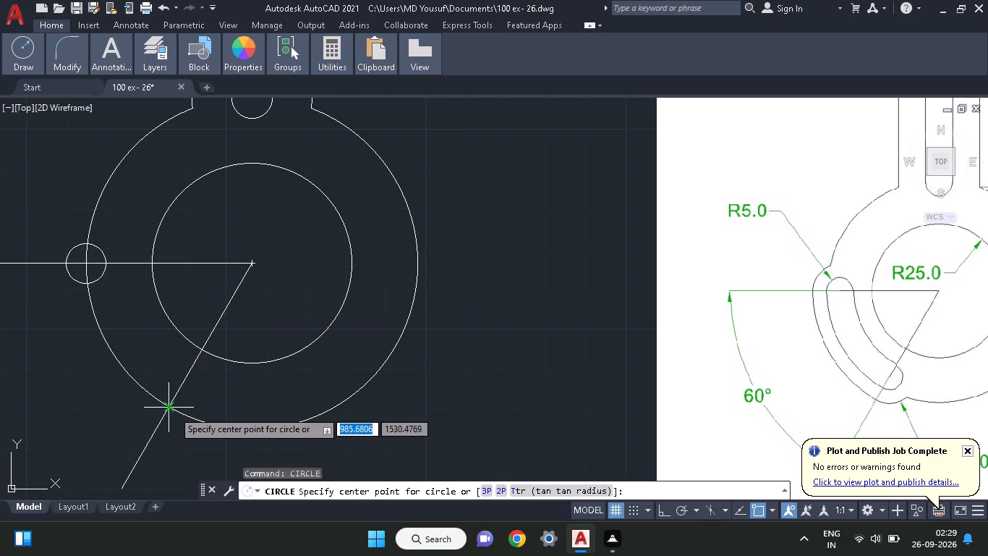
click(174, 406)
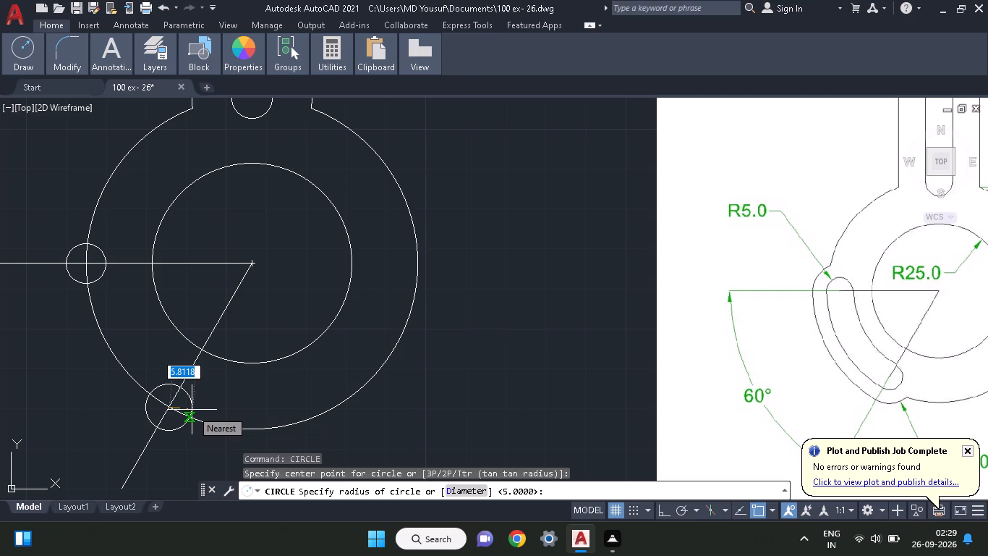
text(5.)
key(BackSpace)
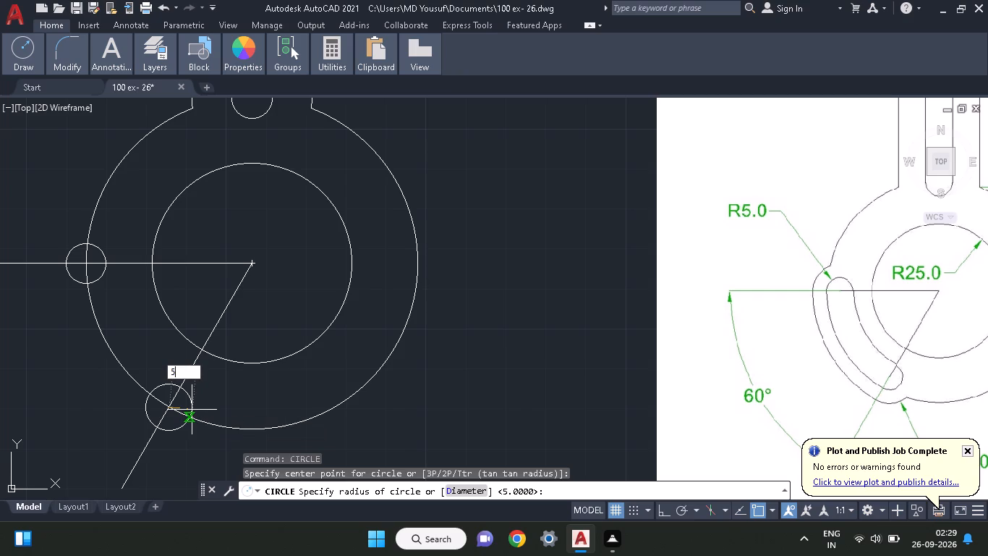
key(Return)
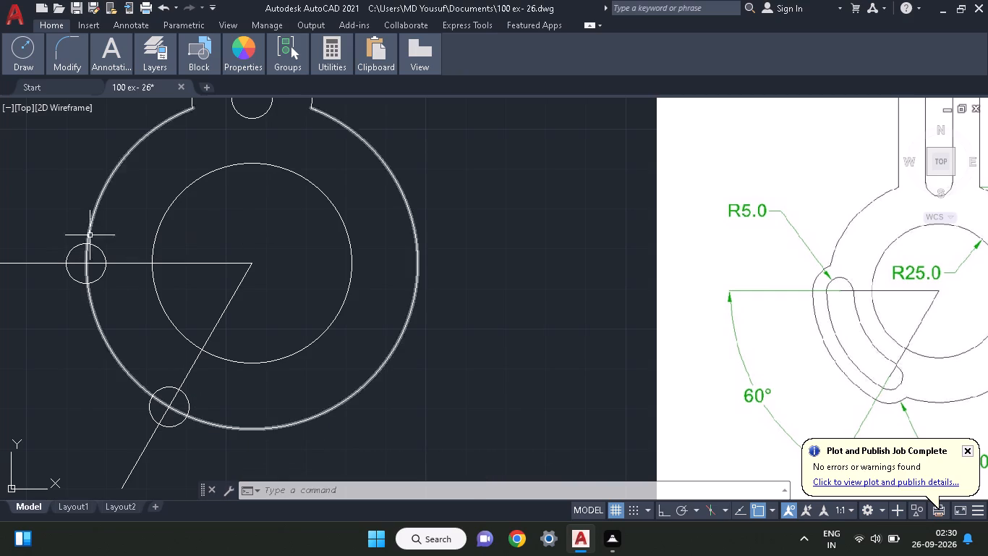
Draw a circle of radius 36.5 from the common centre to the inner quadrant of the R5 circle on the horizontal line.
key(c)
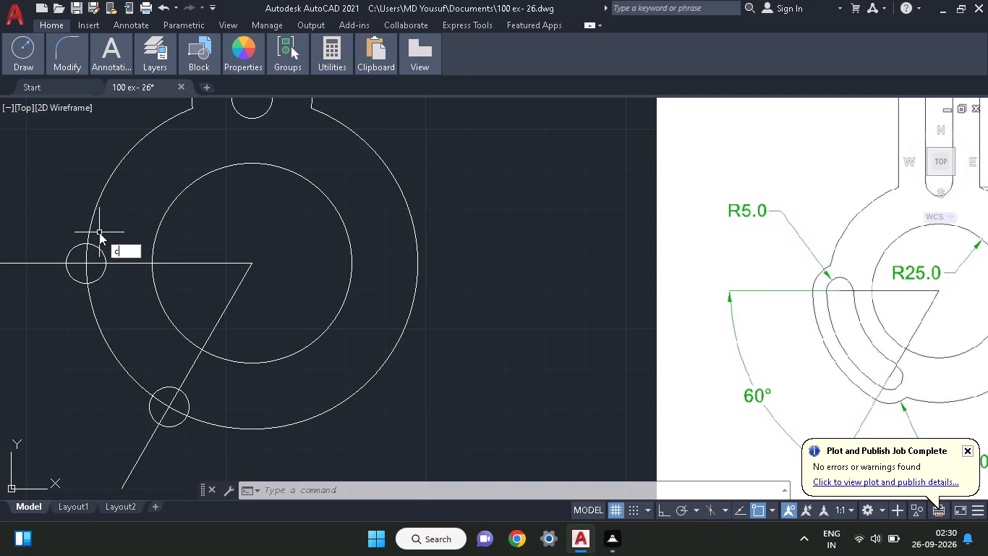
key(i)
text(rc)
key(l)
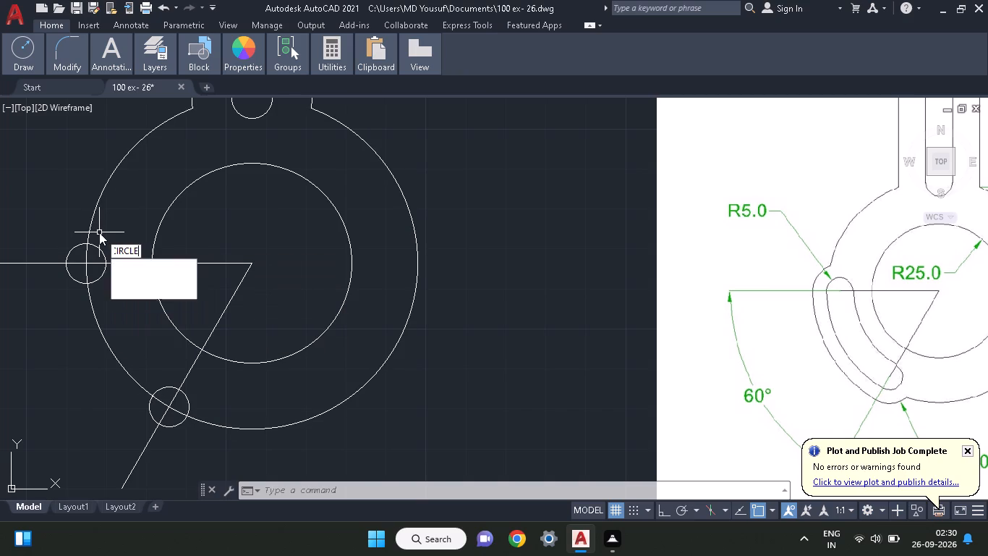
key(e)
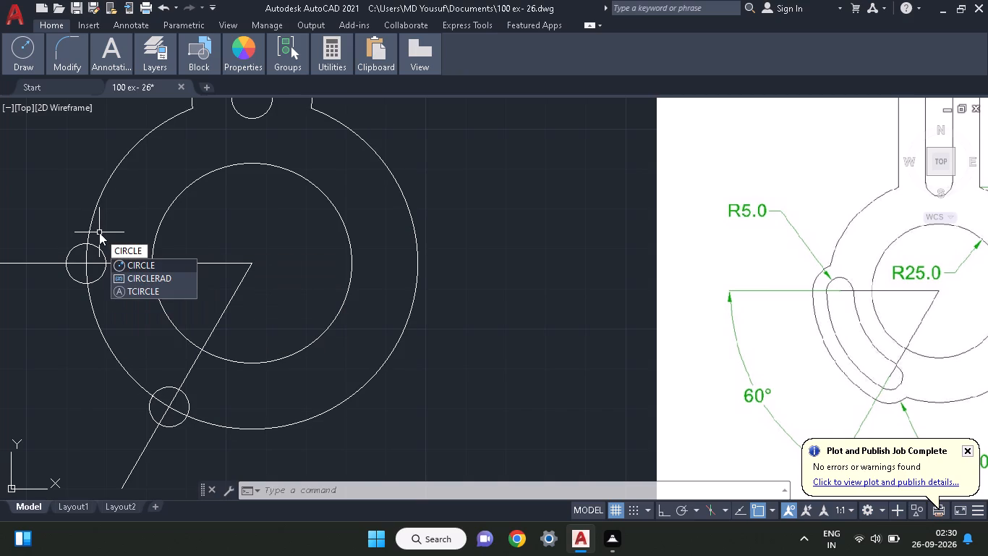
key(space)
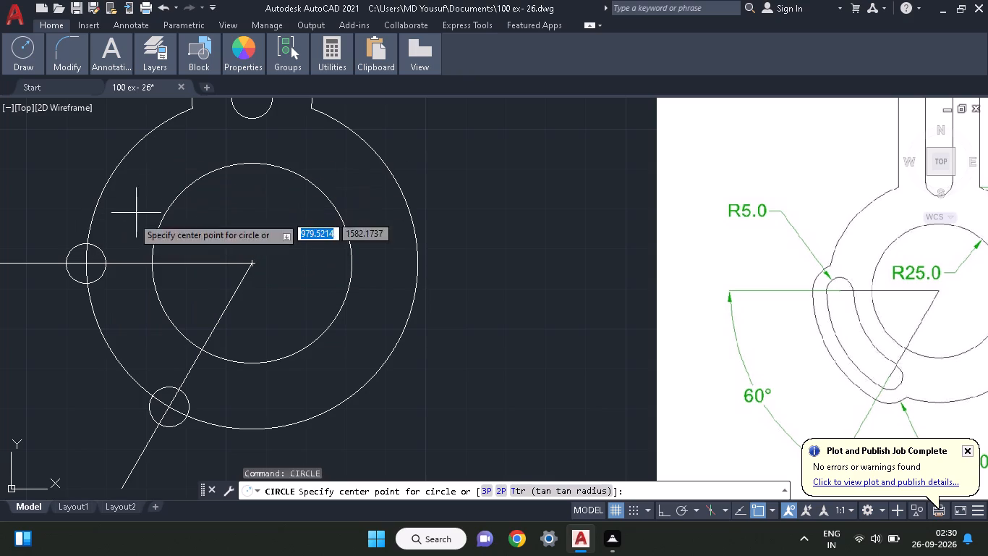
click(248, 260)
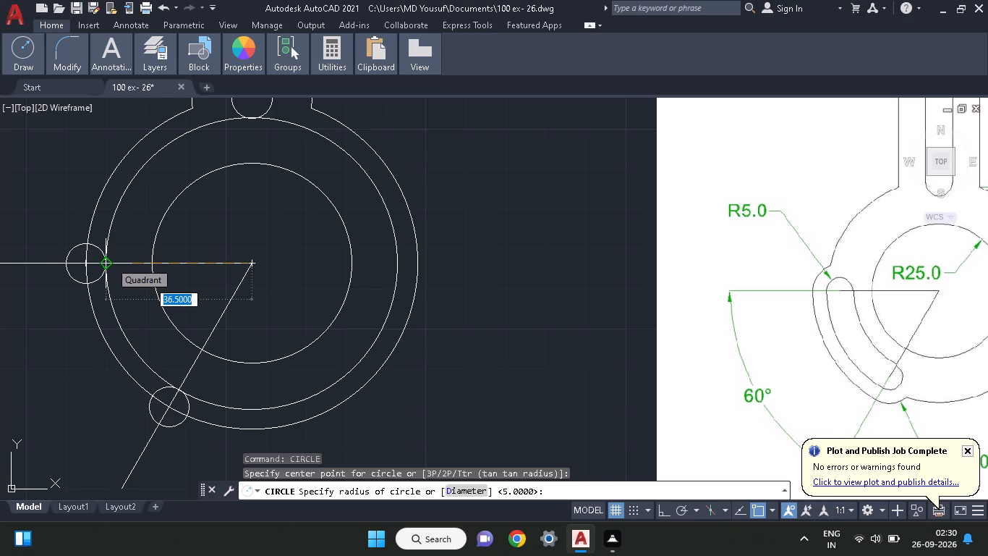
click(110, 261)
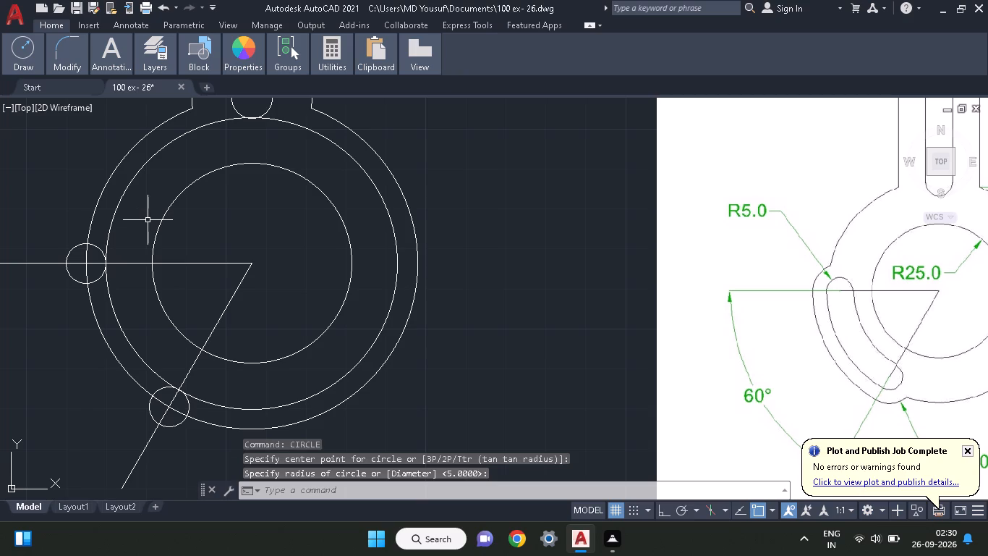
Draw a circle of radius 46.5 from the common centre to the outer quadrant of the R5 circle on the horizontal line.
key(c)
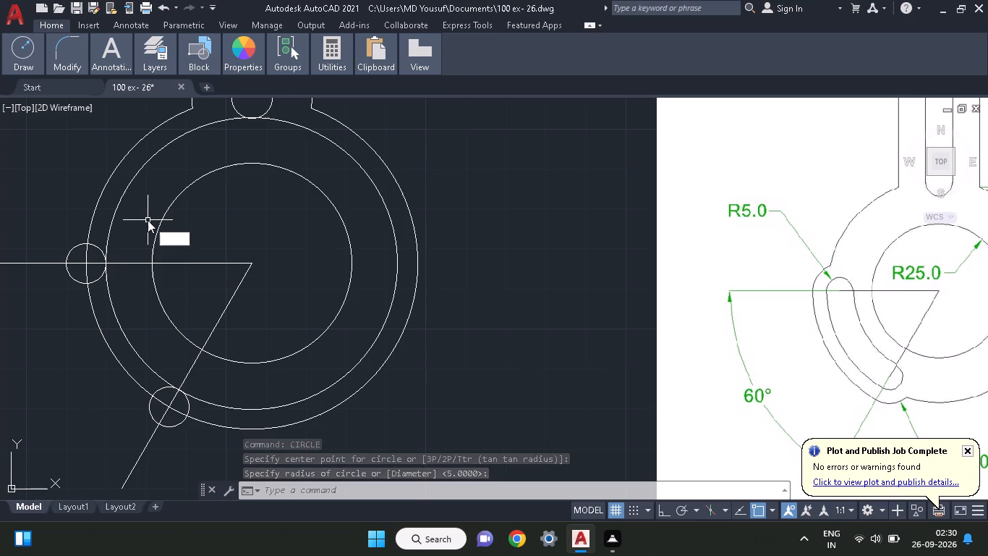
key(i)
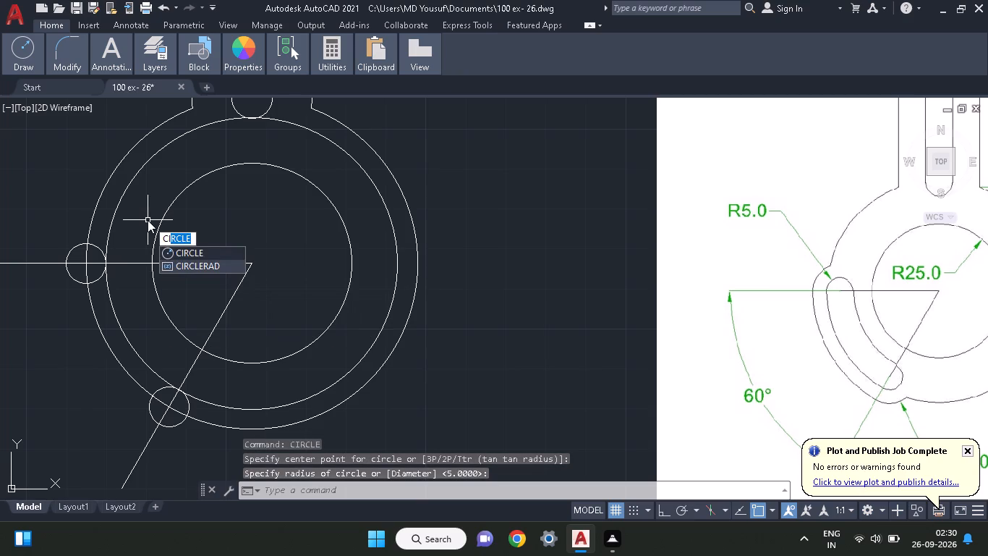
text(rc)
key(l)
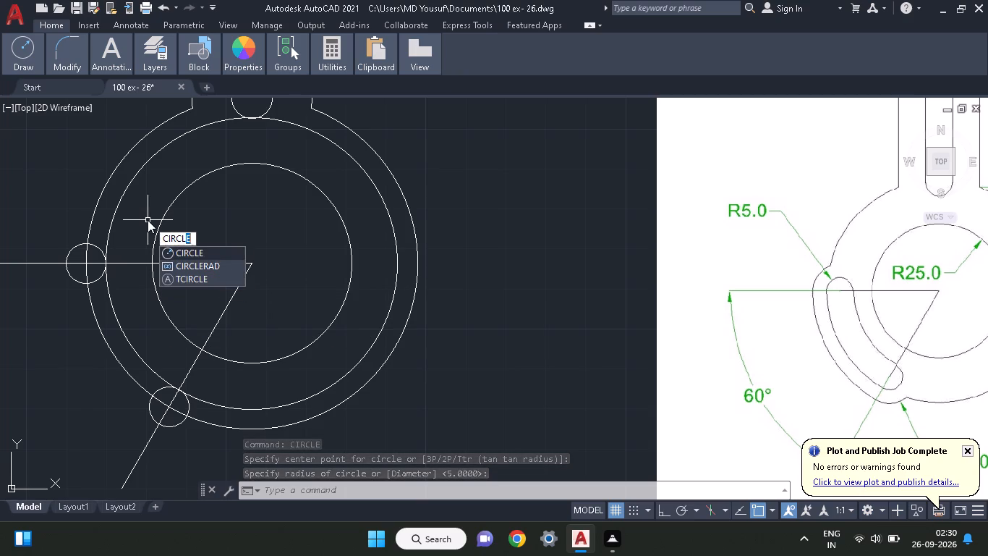
key(r)
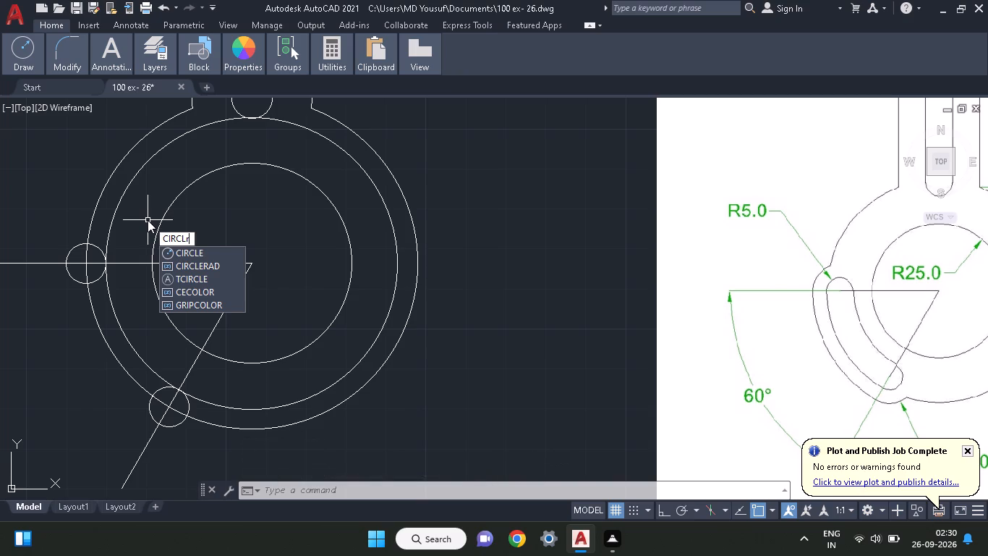
key(BackSpace)
text(e)
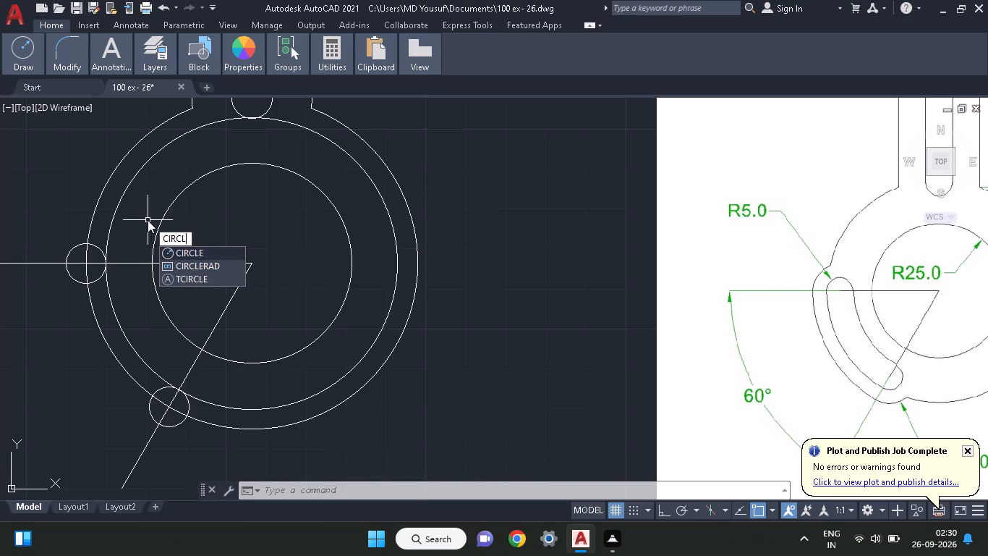
key(space)
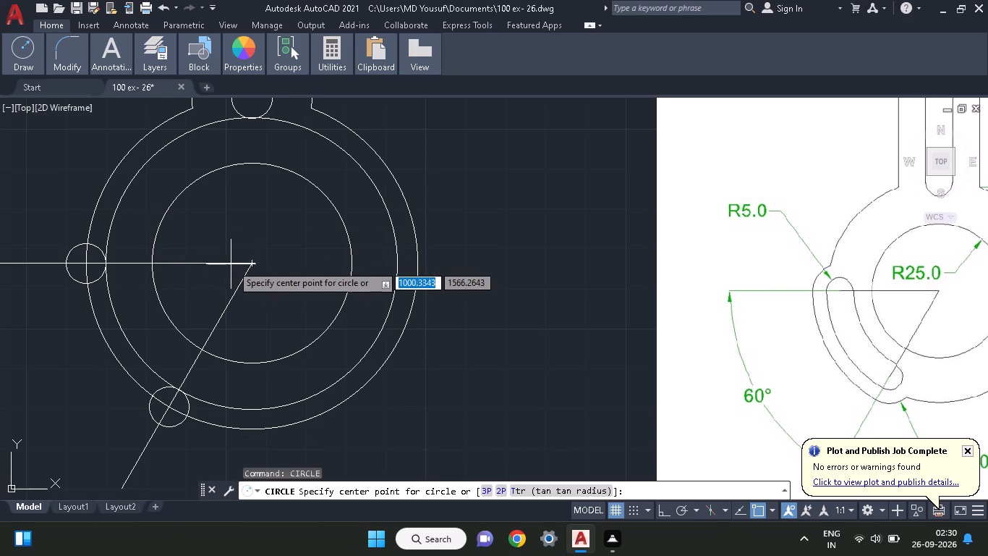
click(247, 265)
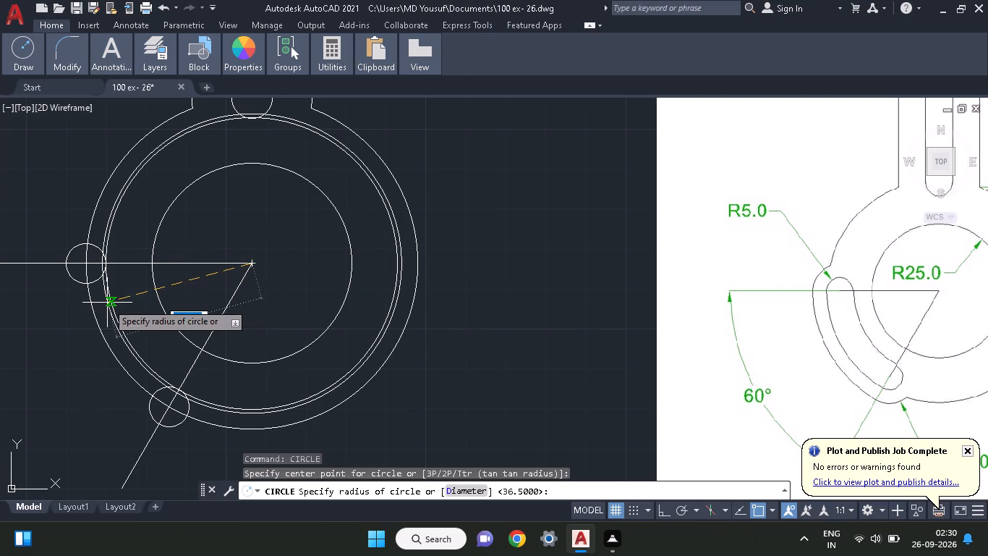
click(65, 264)
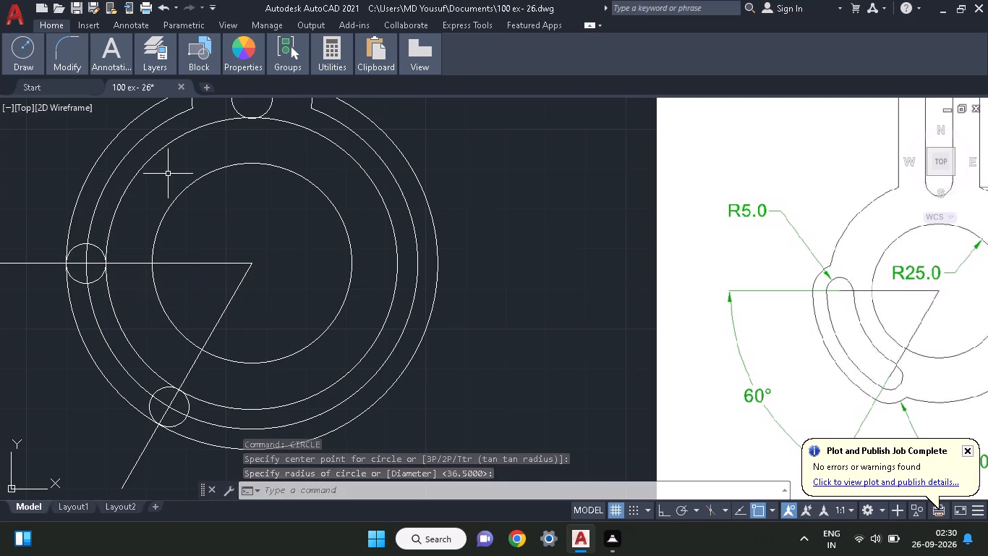
Trim the R41.5 circle's upper-left arc between the neck's left edge and the R5 circle on the horizontal line.
key(t)
key(r)
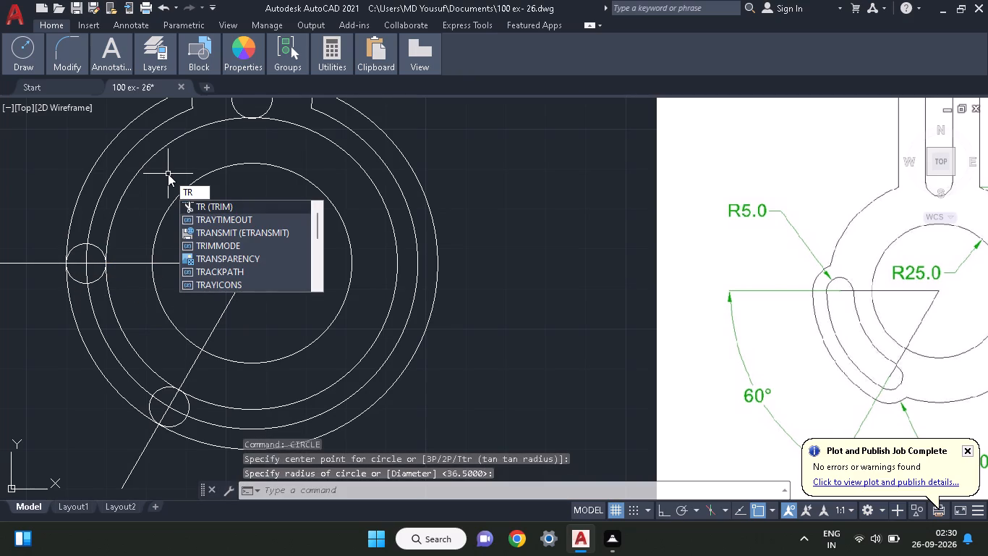
text(im)
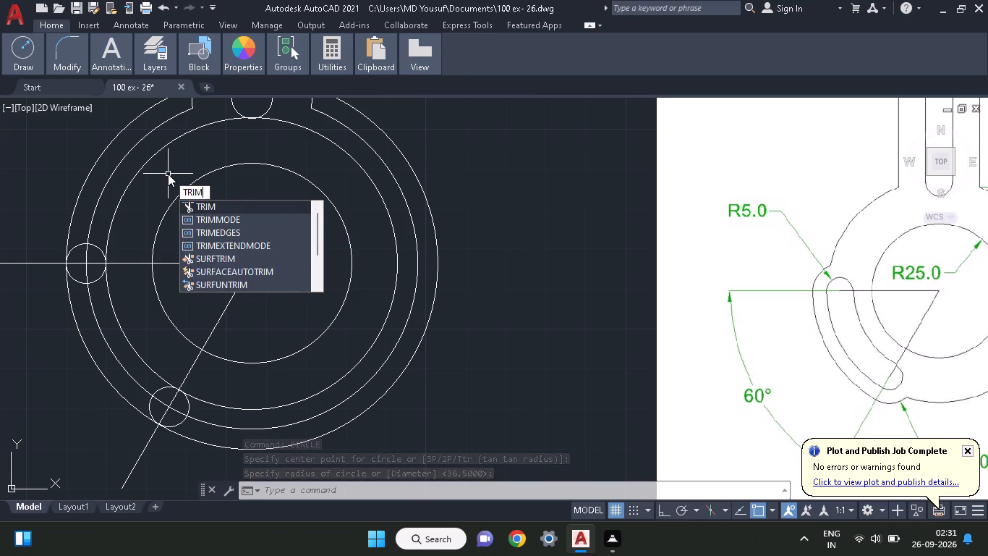
key(space)
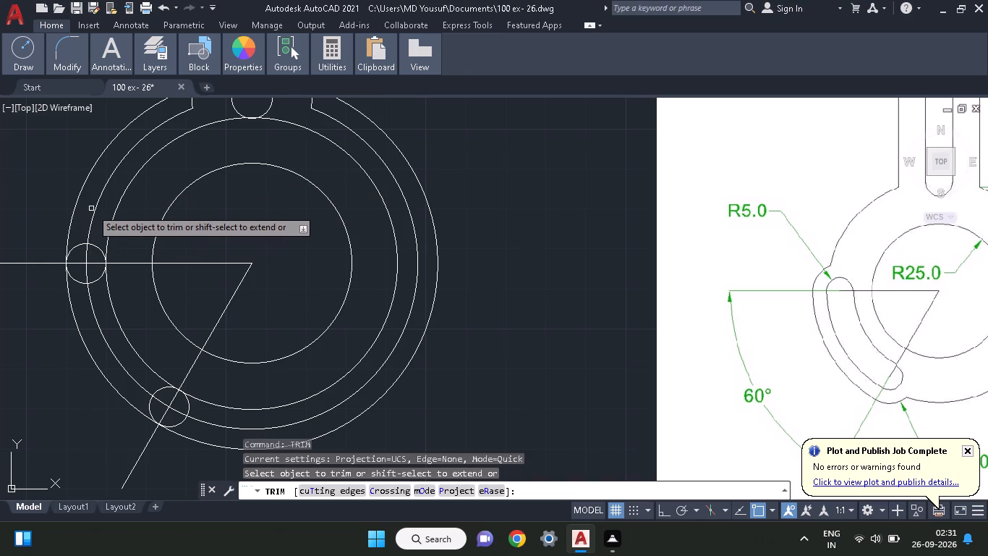
click(103, 189)
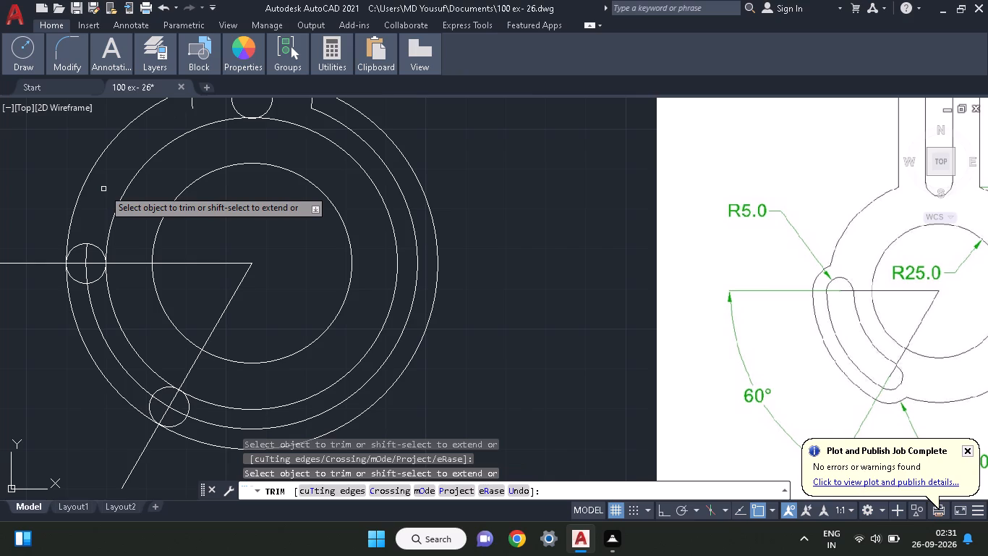
key(Escape)
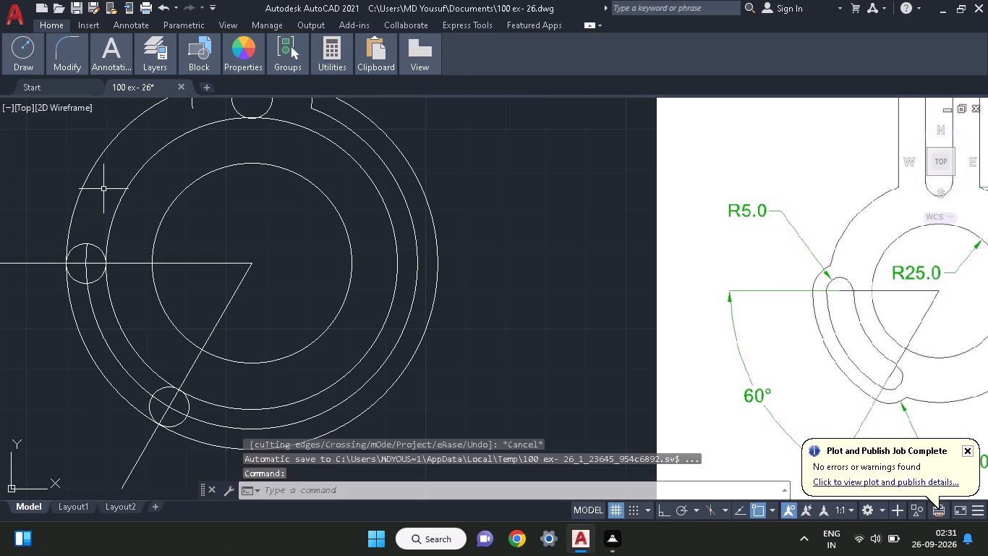
Trim the R46.5 circle's upper-left arc above the R5 circle on the horizontal line.
text(tr)
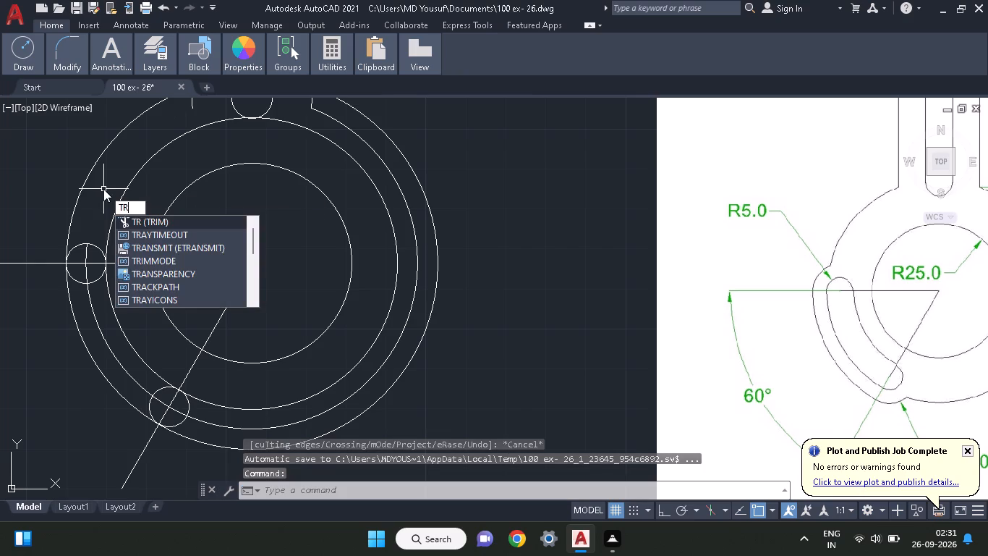
key(u)
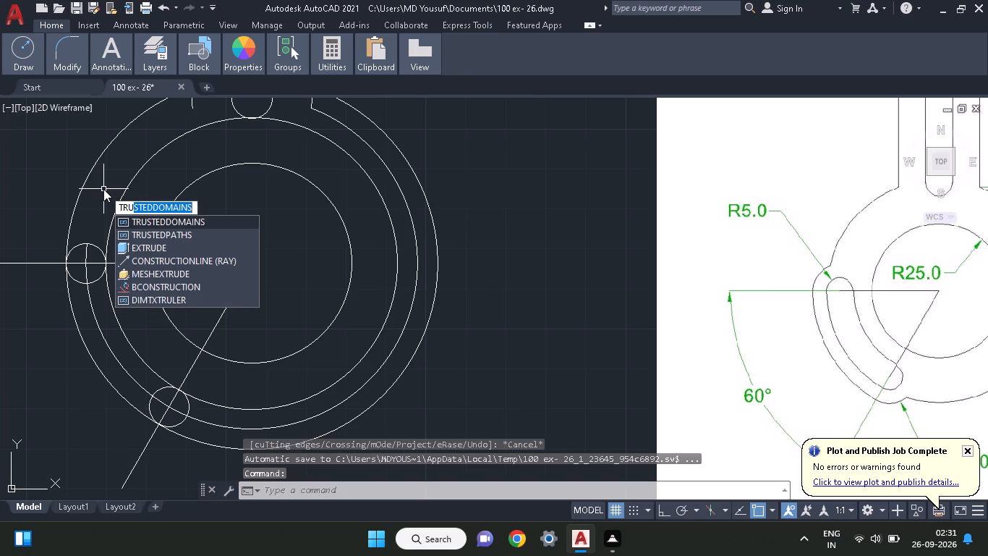
key(BackSpace)
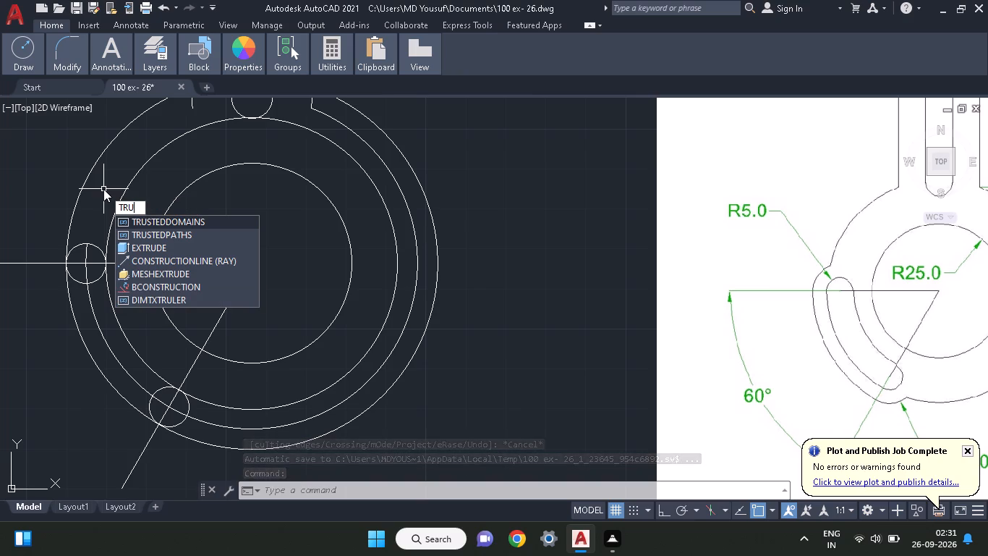
key(BackSpace)
text(im)
key(space)
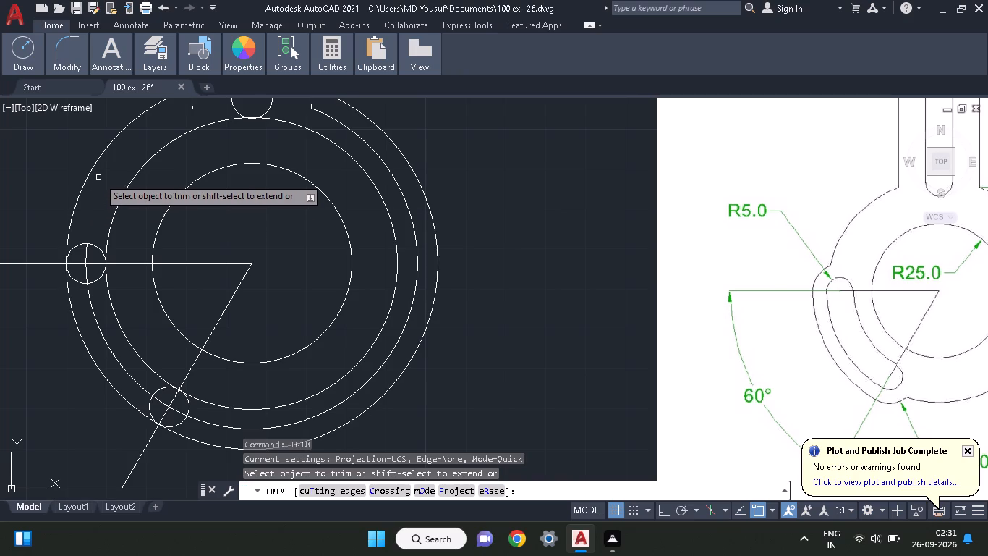
click(98, 154)
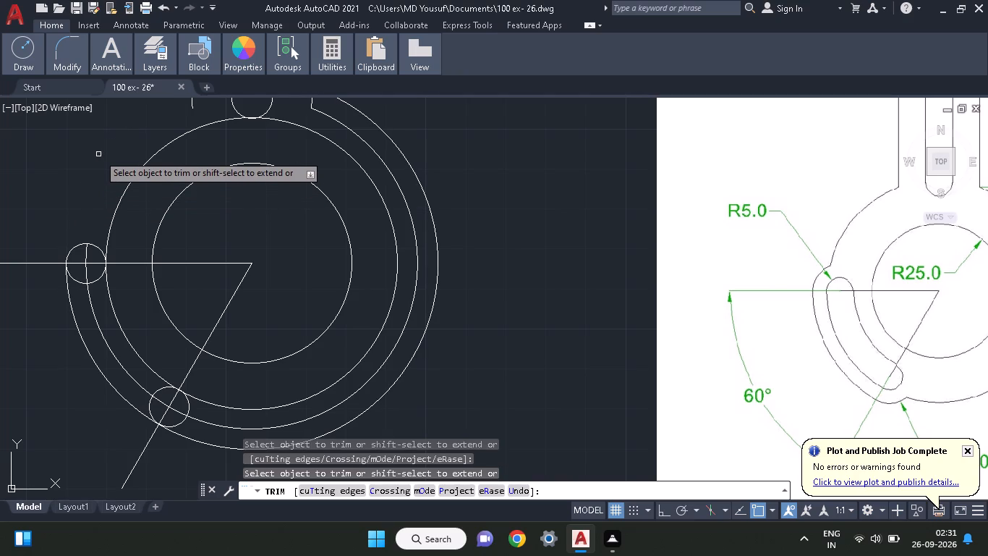
key(Escape)
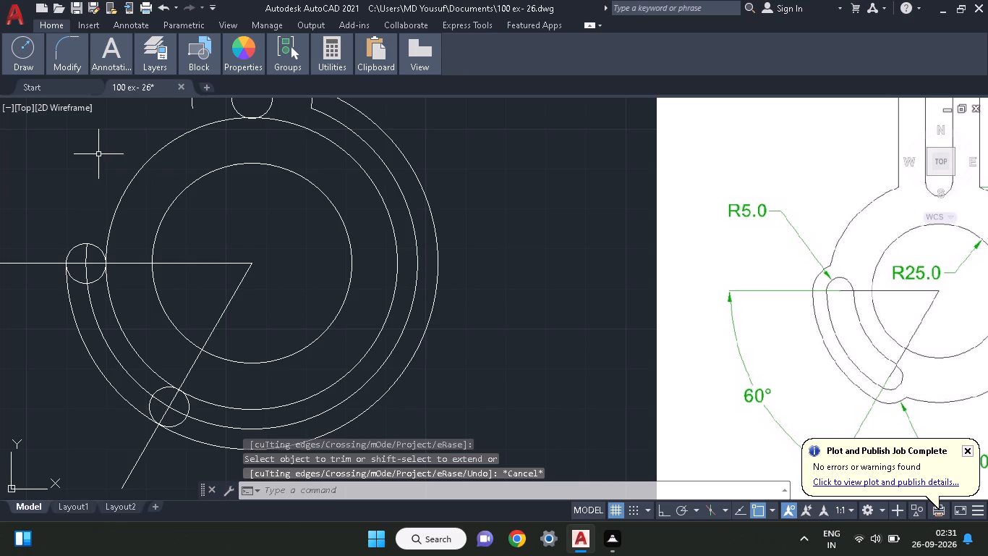
Trim the R46.5 circle beyond the R5 circle on the 60° line, keeping its arc between the two slot-end circles.
key(t)
key(r)
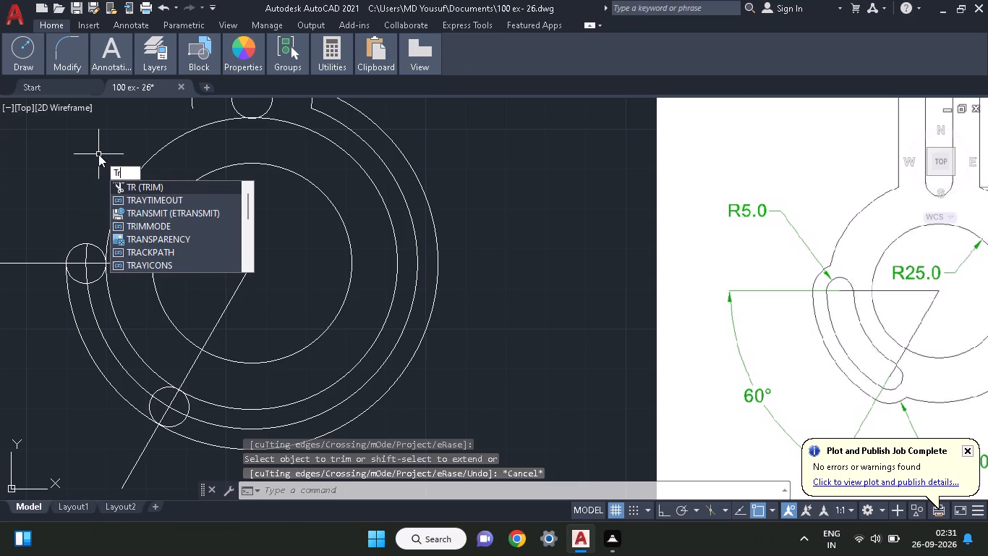
key(u)
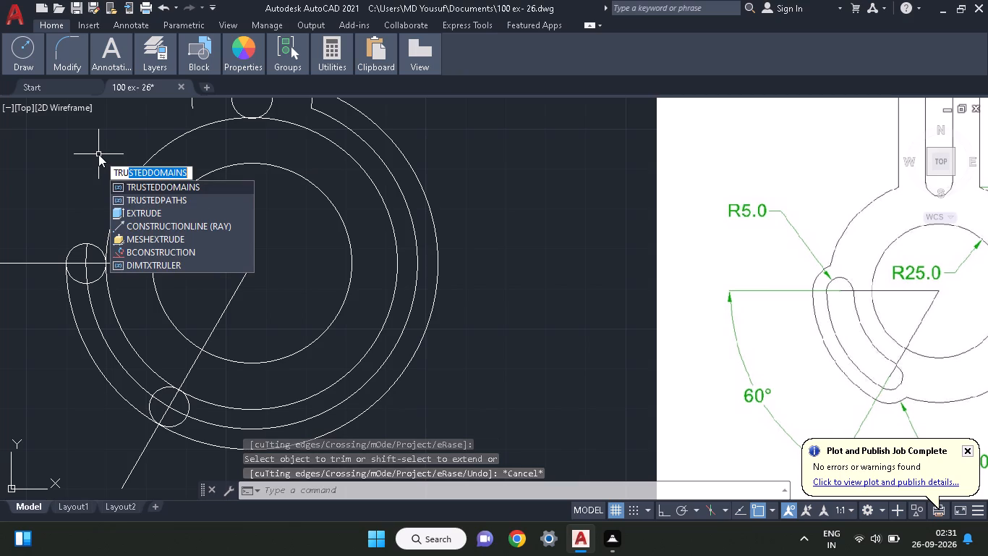
key(BackSpace)
key(i)
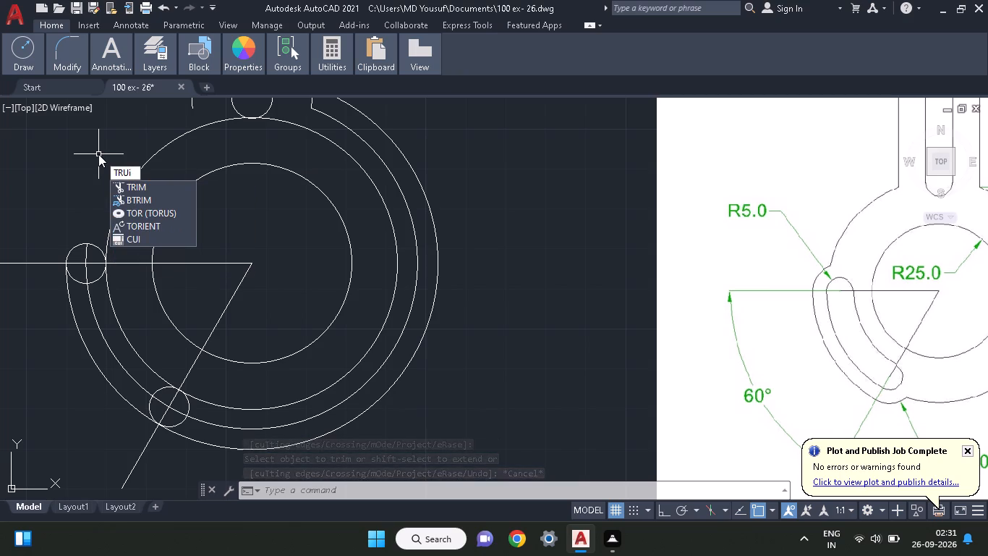
text(m)
key(space)
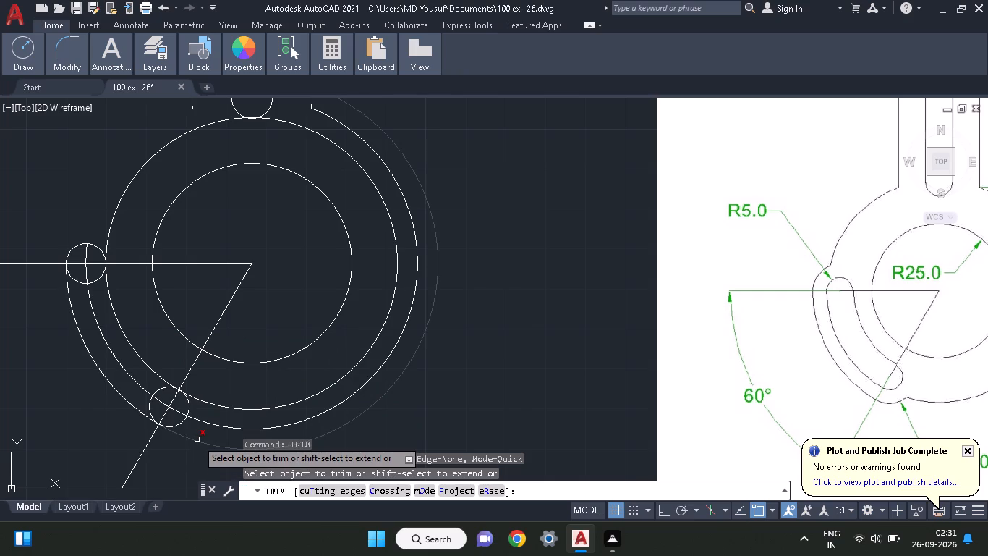
click(197, 439)
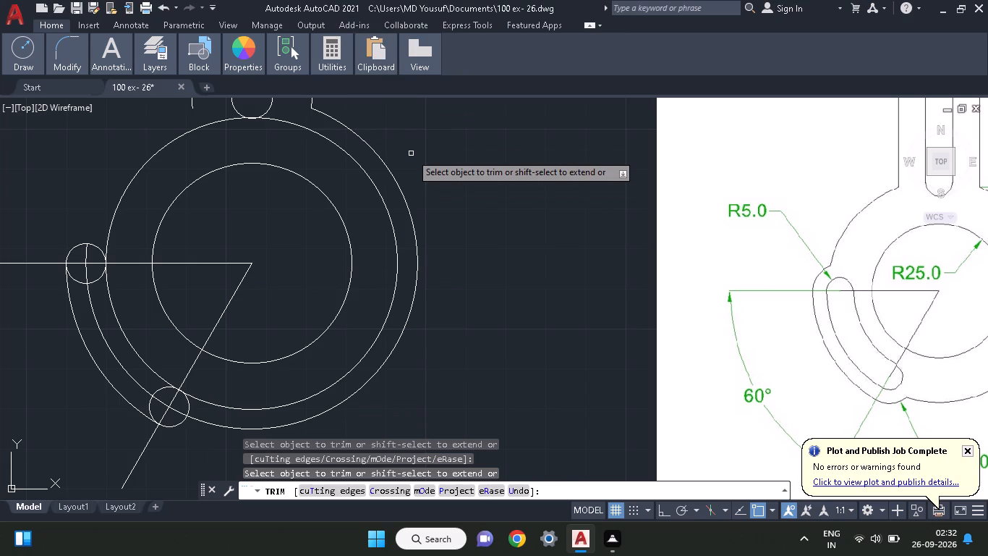
key(Escape)
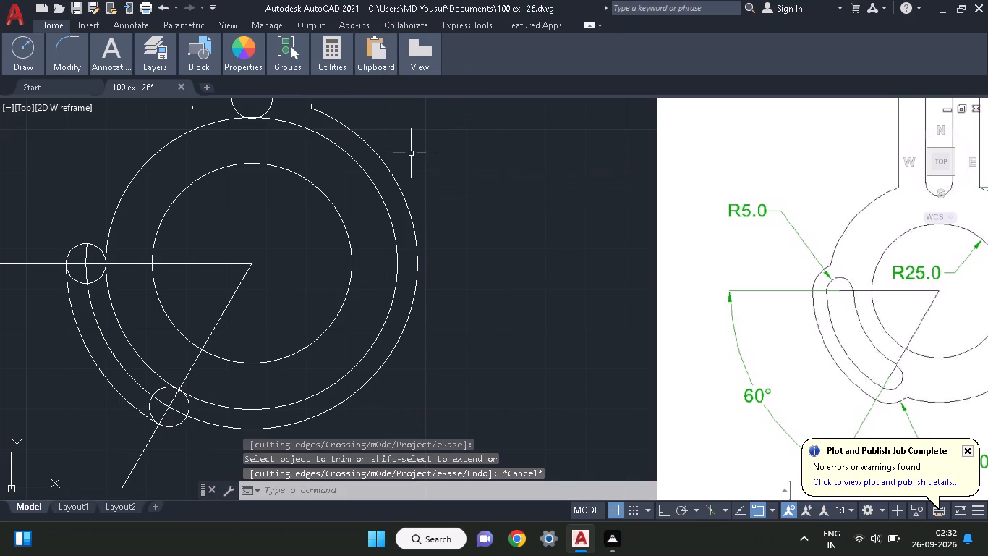
Trim the R36.5 circle's right-hand and upper-left portions, keeping only its arc between the two R5 slot-end circles.
text(tr)
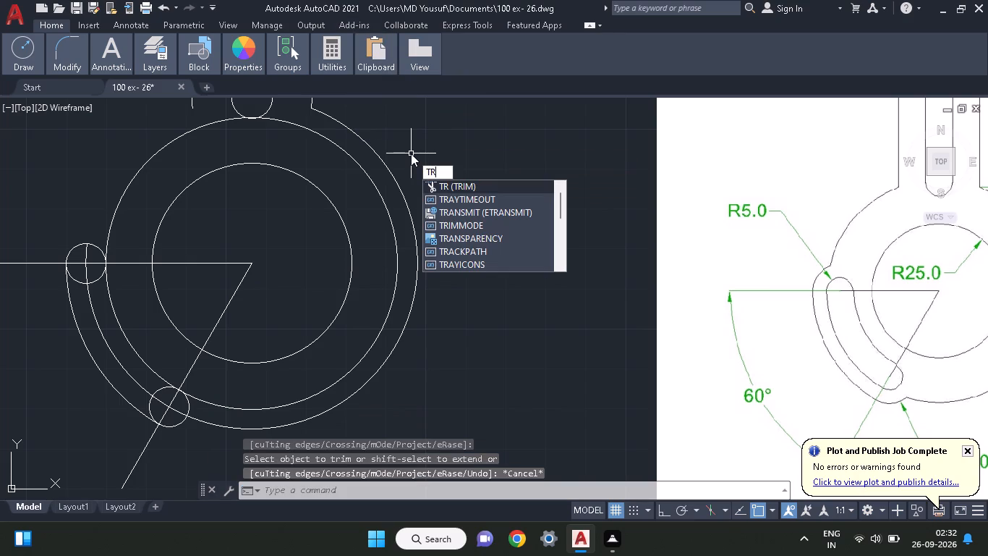
text(im)
key(space)
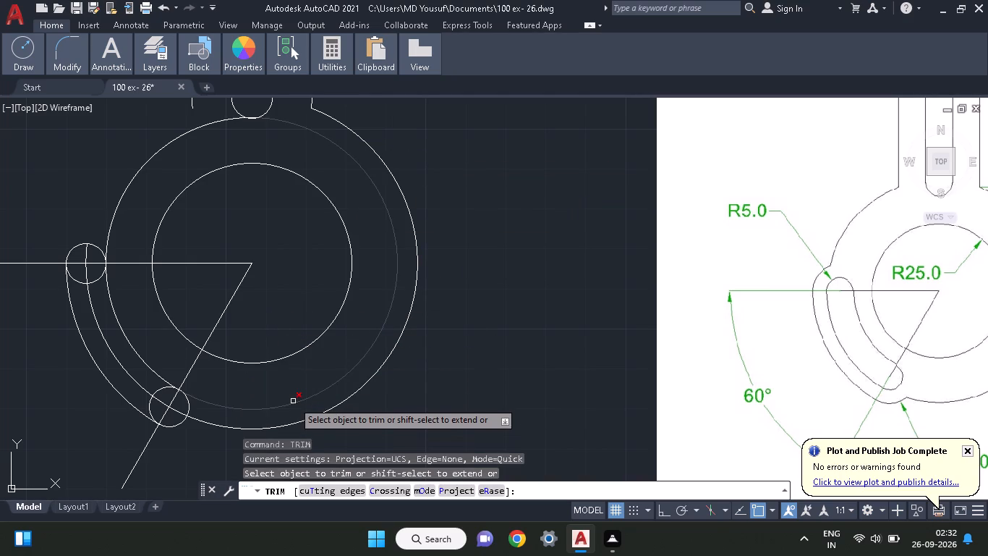
click(293, 401)
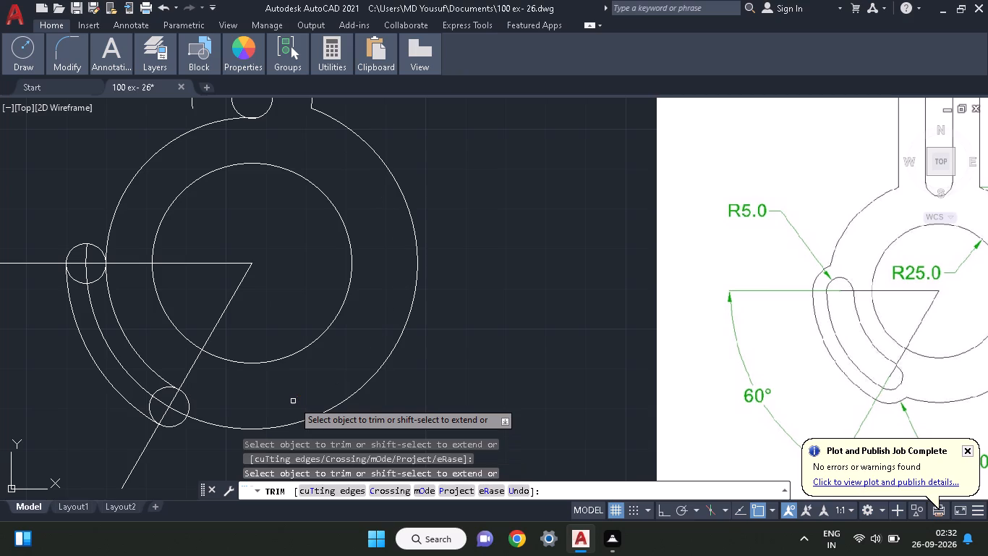
key(Escape)
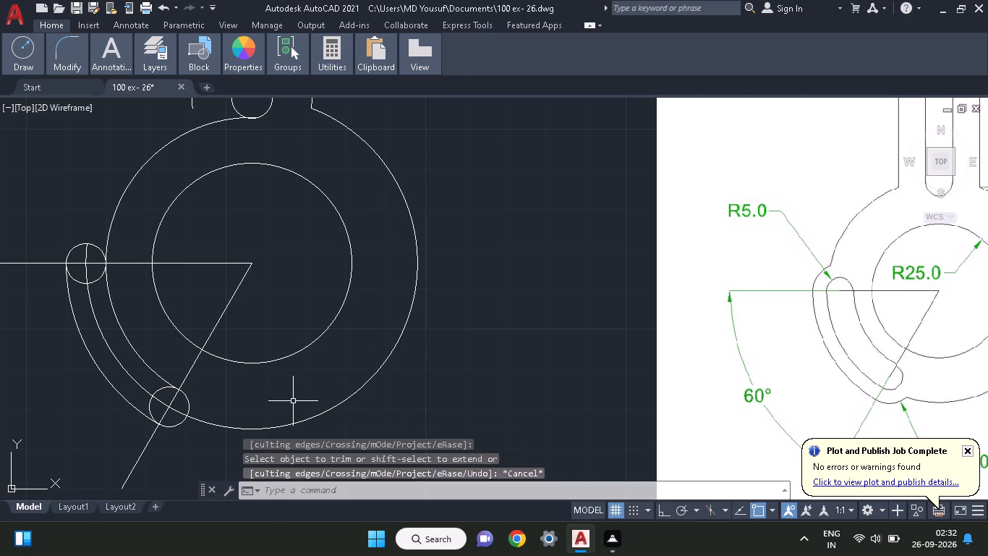
key(t)
key(r)
key(u)
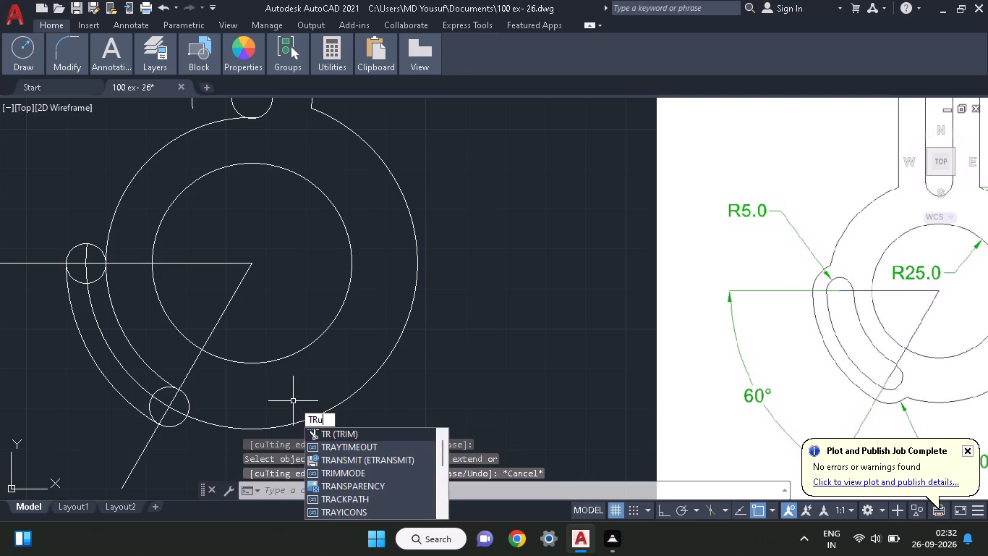
key(BackSpace)
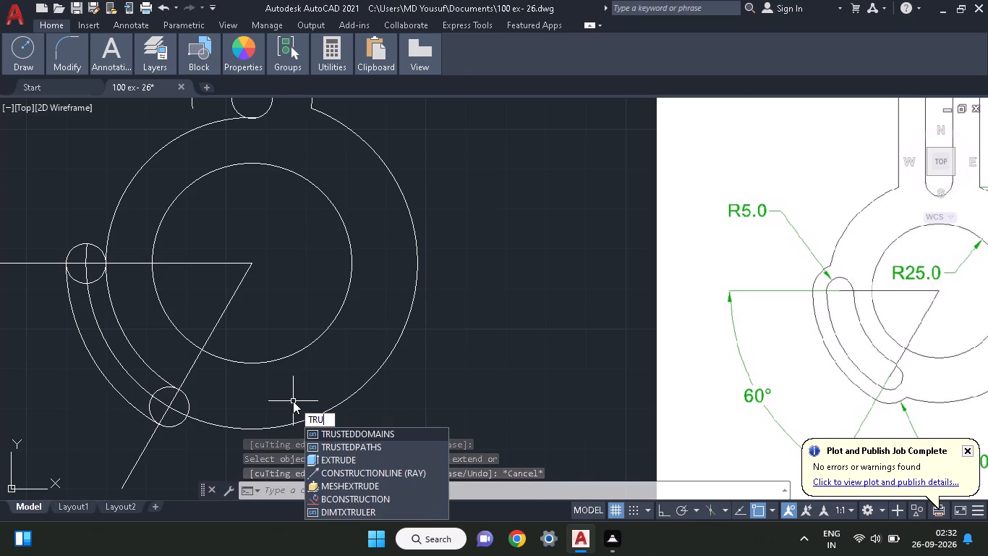
key(i)
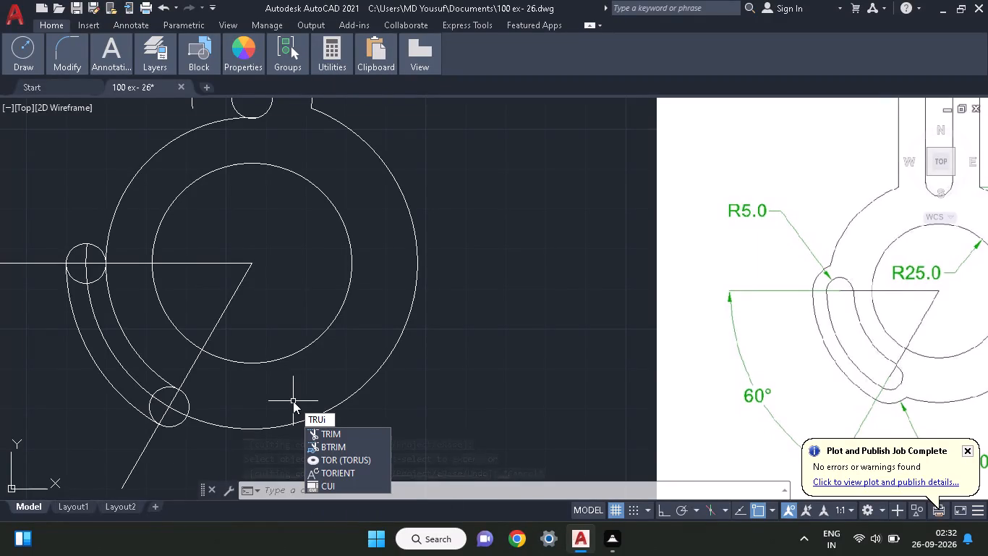
text(m)
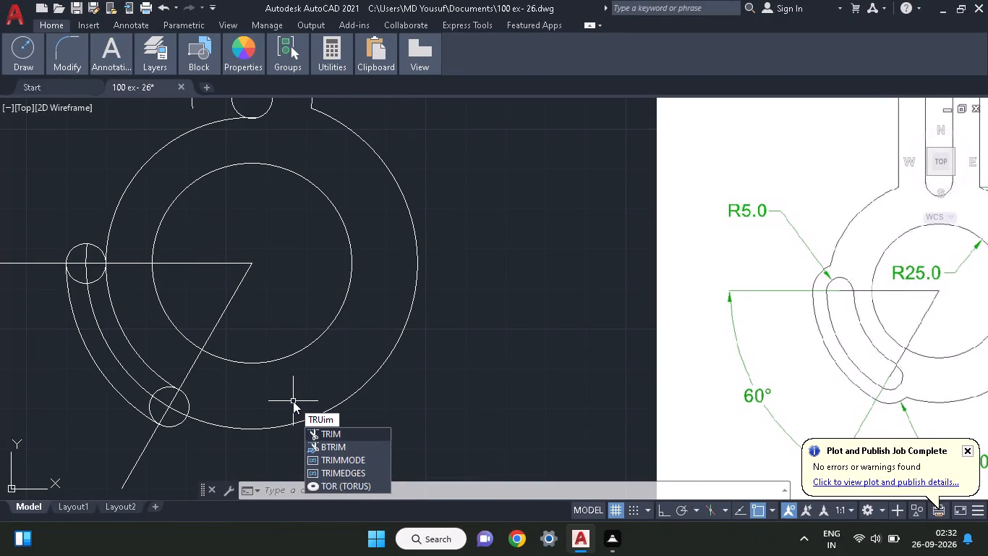
key(space)
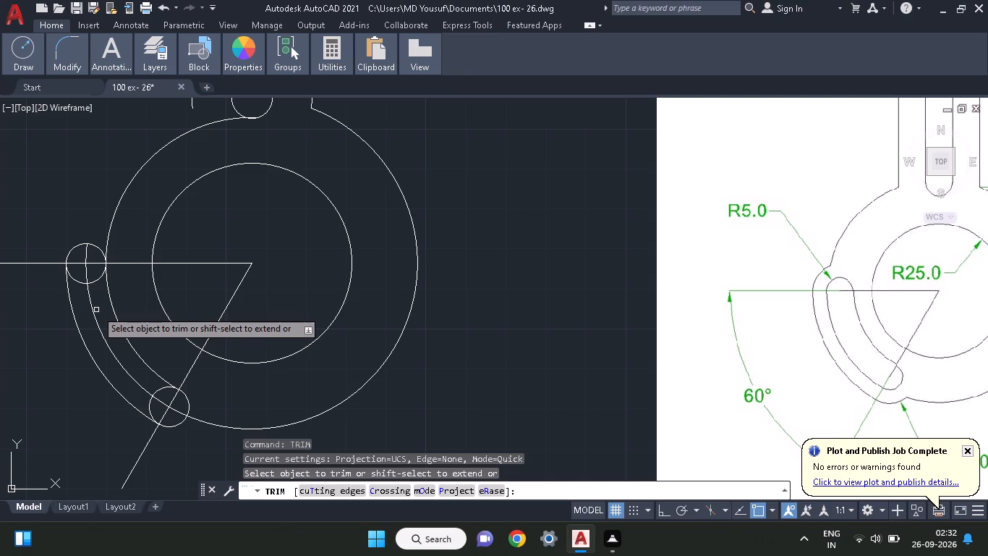
click(137, 176)
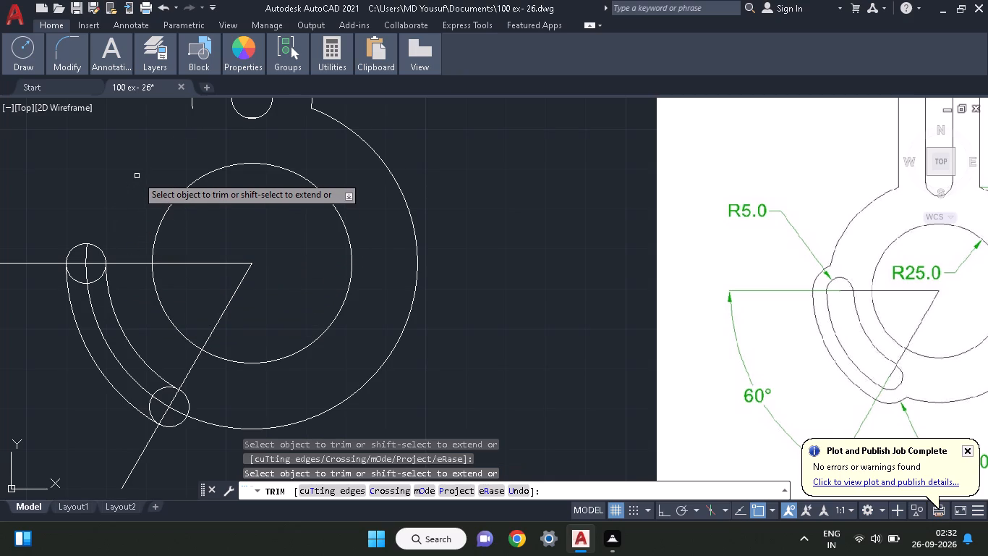
key(Escape)
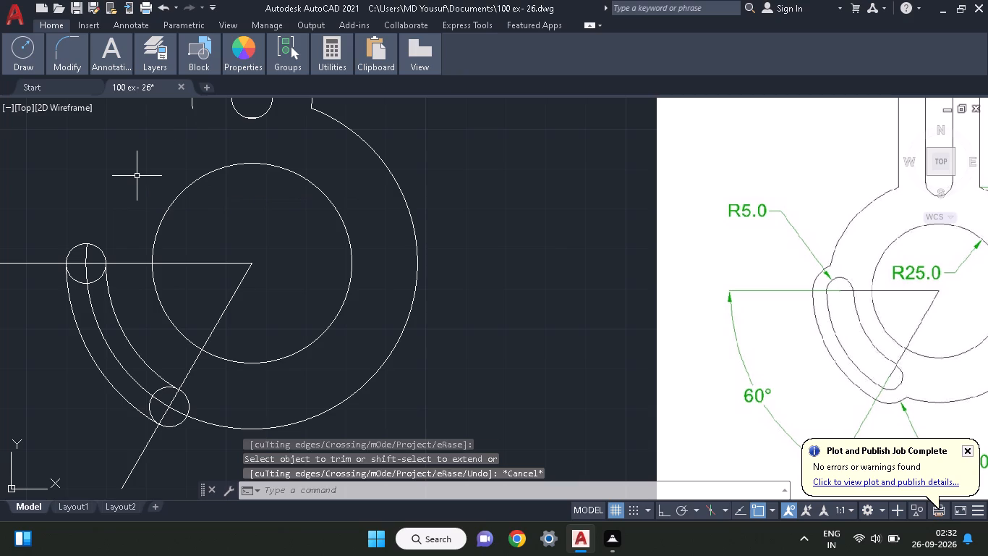
Extend the R41.5 arc from its end inside the R5 circle on the horizontal line up to the neck's left edge.
key(e)
key(x)
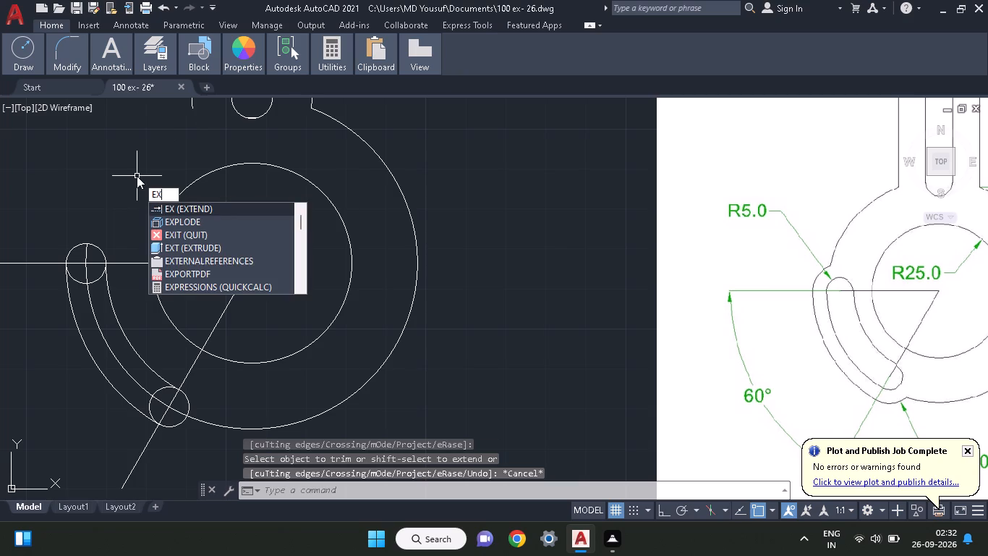
key(t)
key(e)
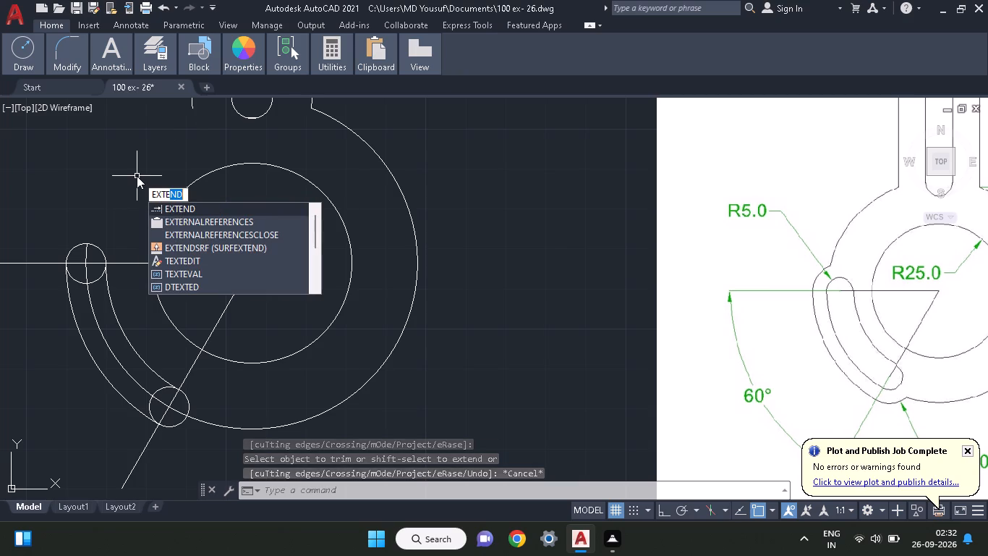
key(n)
key(s)
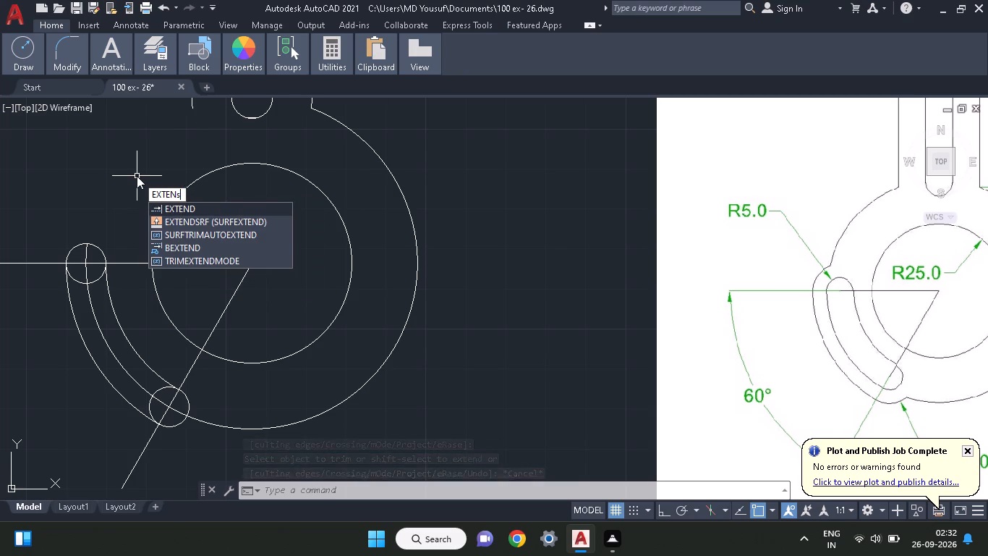
key(BackSpace)
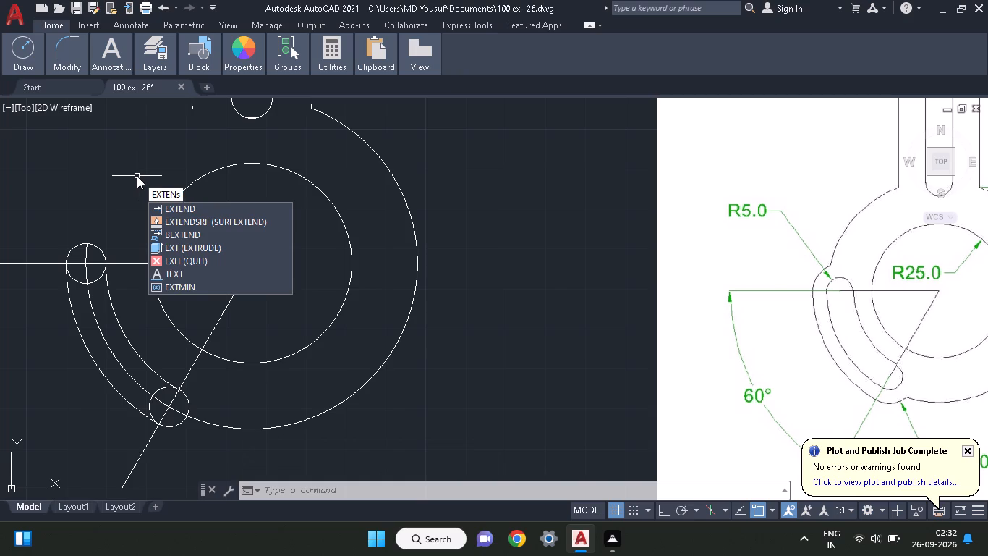
key(d)
key(space)
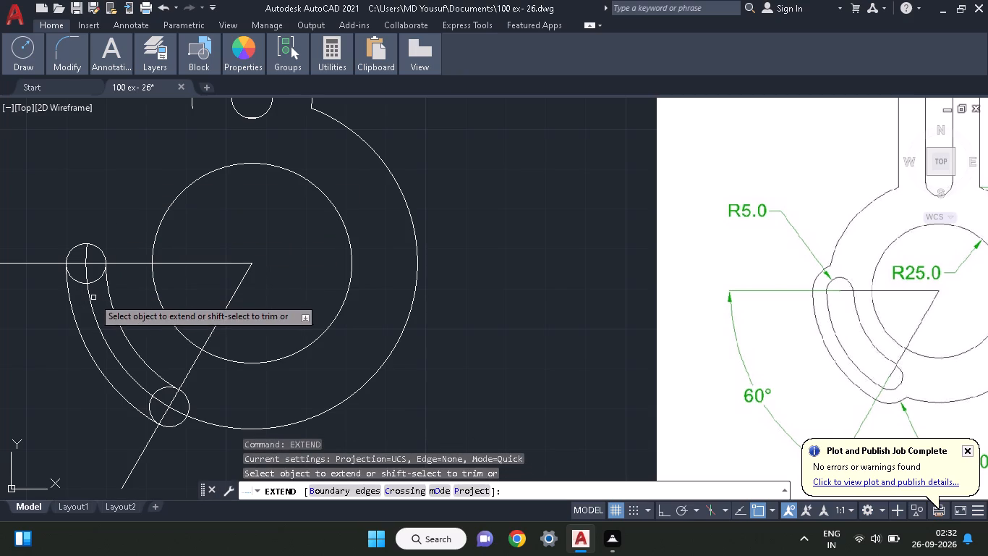
click(87, 254)
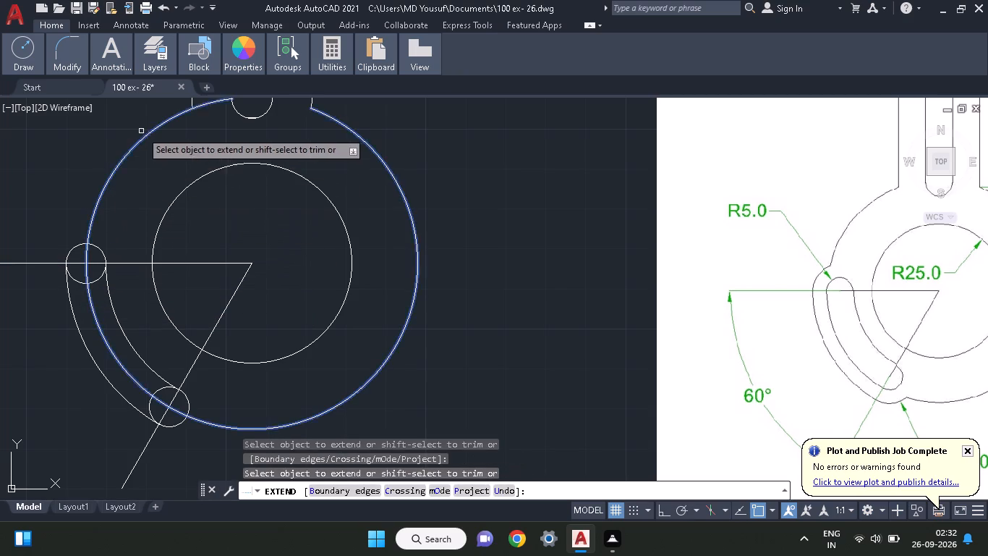
key(Escape)
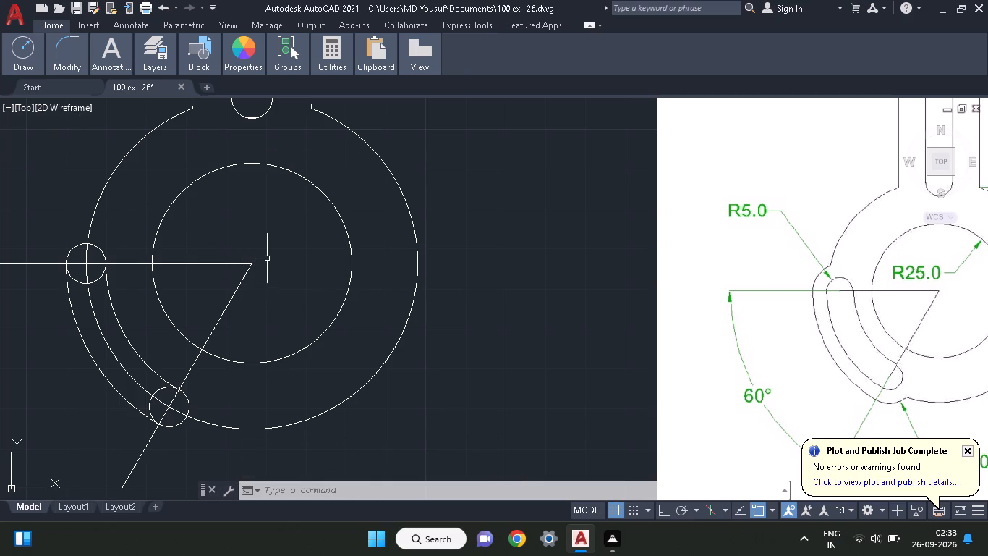
Draw a circle of radius 10 concentric with the R5 circle on the 60° line.
key(c)
key(i)
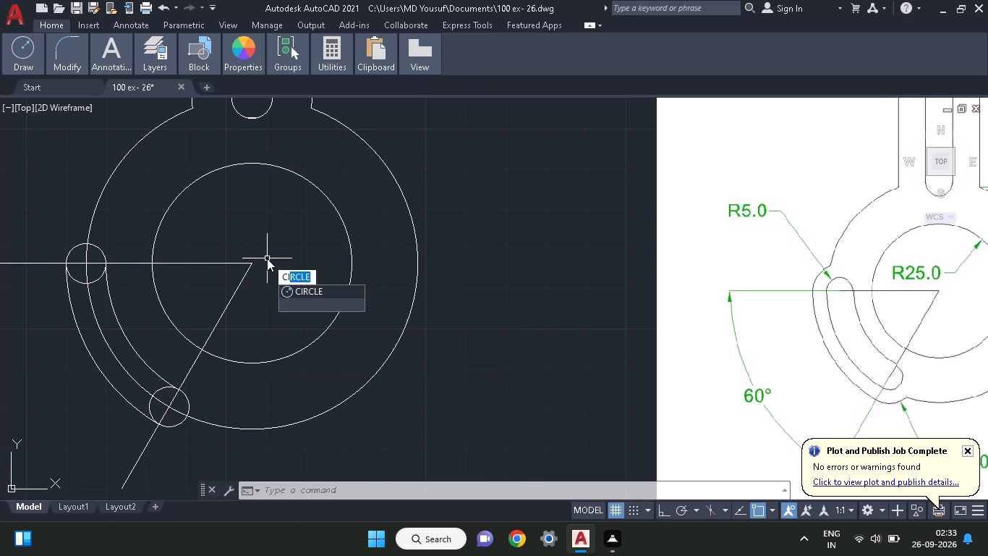
key(t)
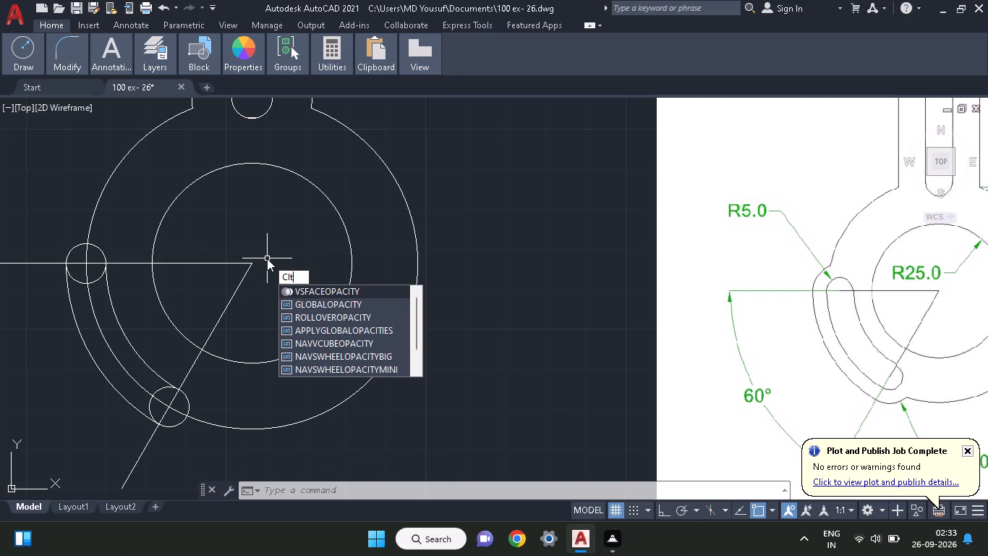
key(BackSpace)
text(rc)
key(l)
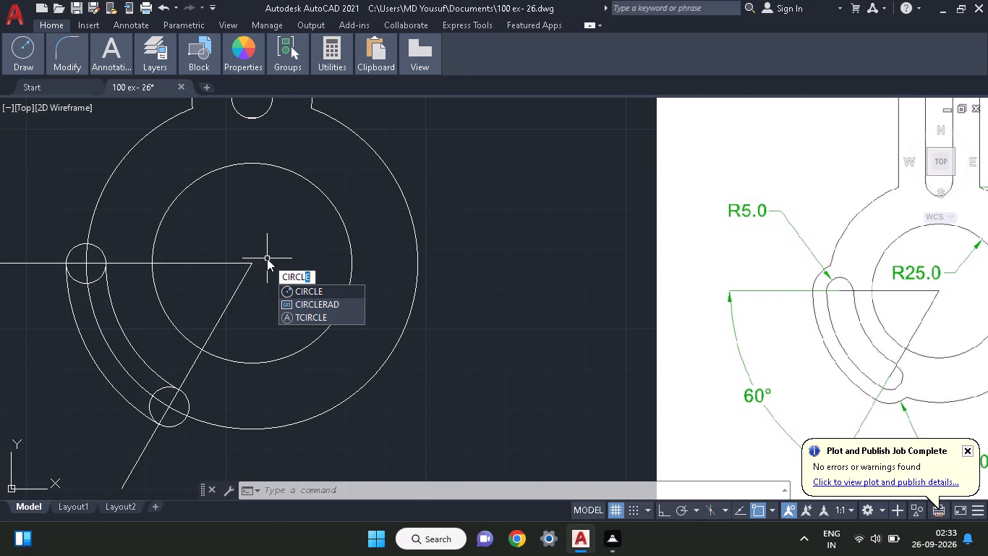
text(e)
key(space)
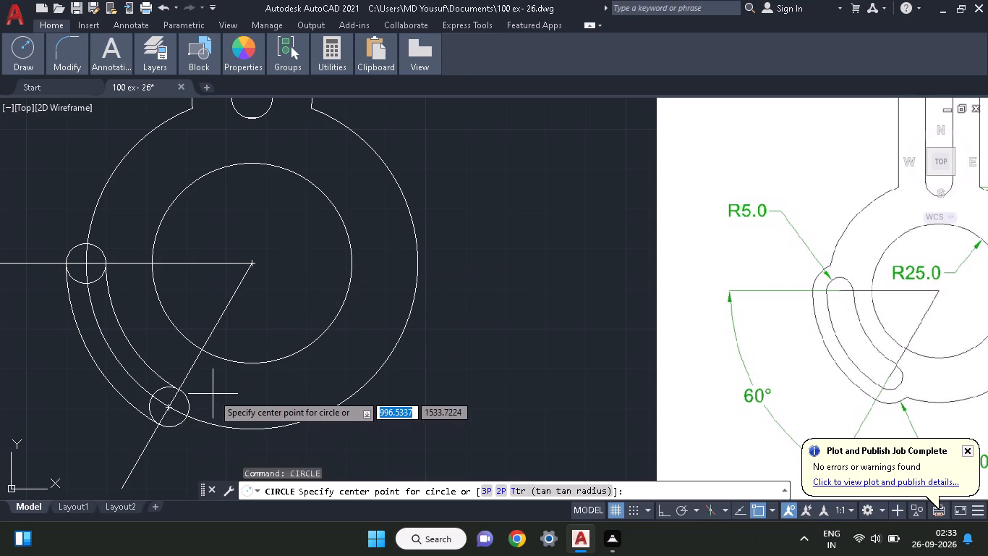
click(171, 408)
middle_drag(203, 418, 215, 324)
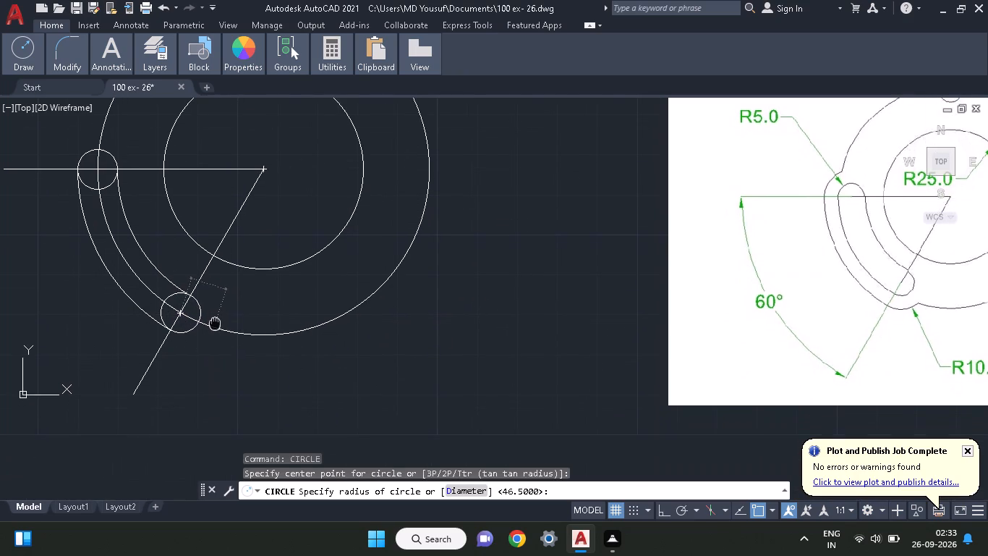
middle_drag(215, 324, 170, 320)
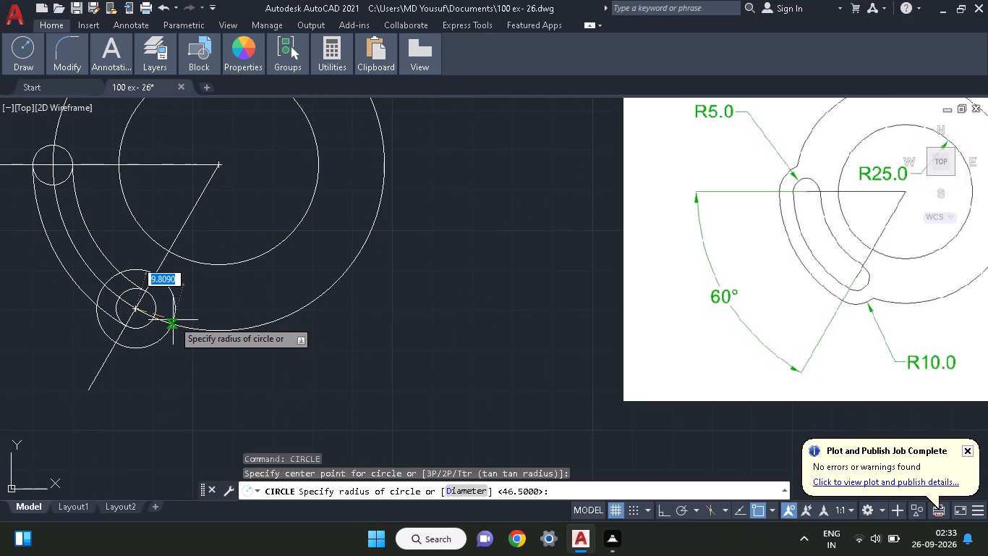
text(10)
key(Return)
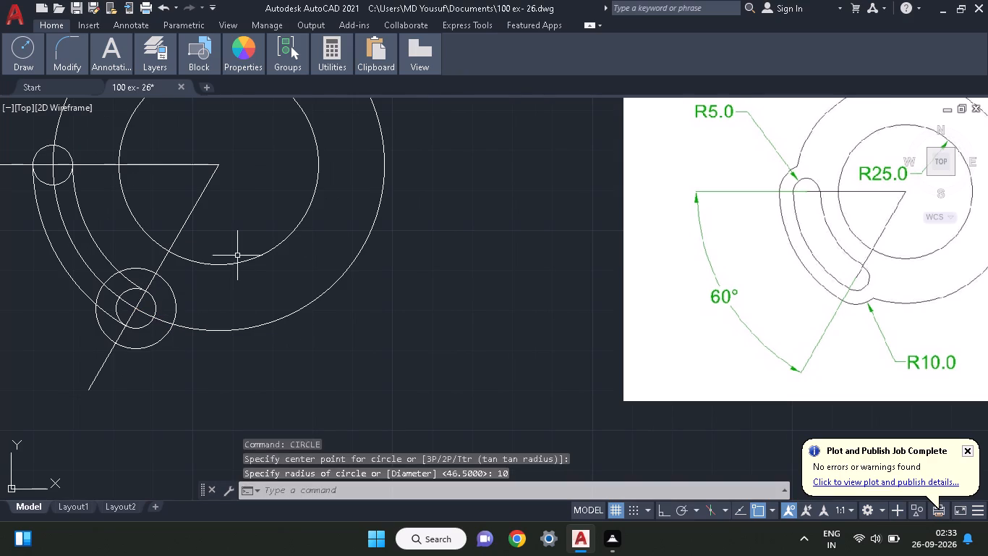
Draw a circle of radius 10 concentric with the R5 circle on the horizontal line.
text(ci)
key(t)
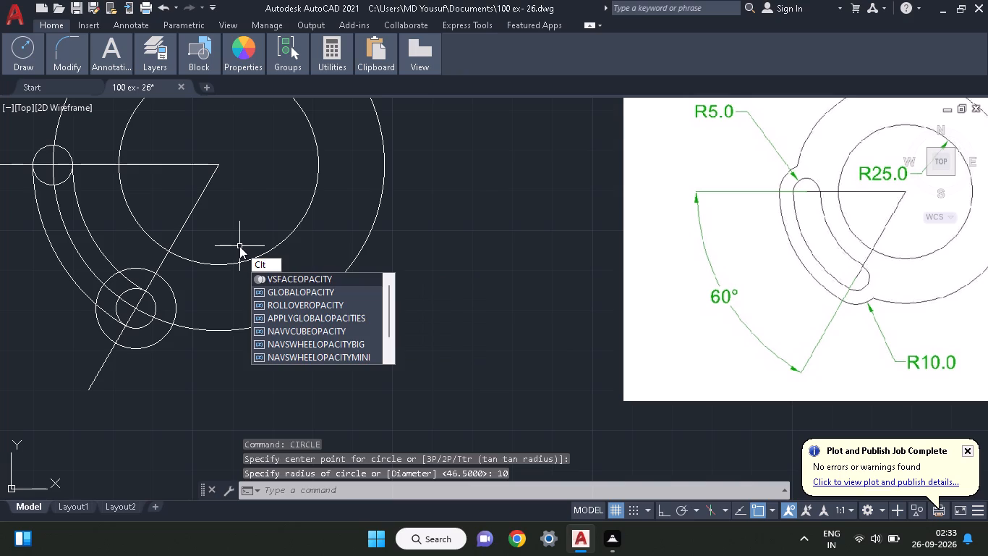
key(BackSpace)
key(r)
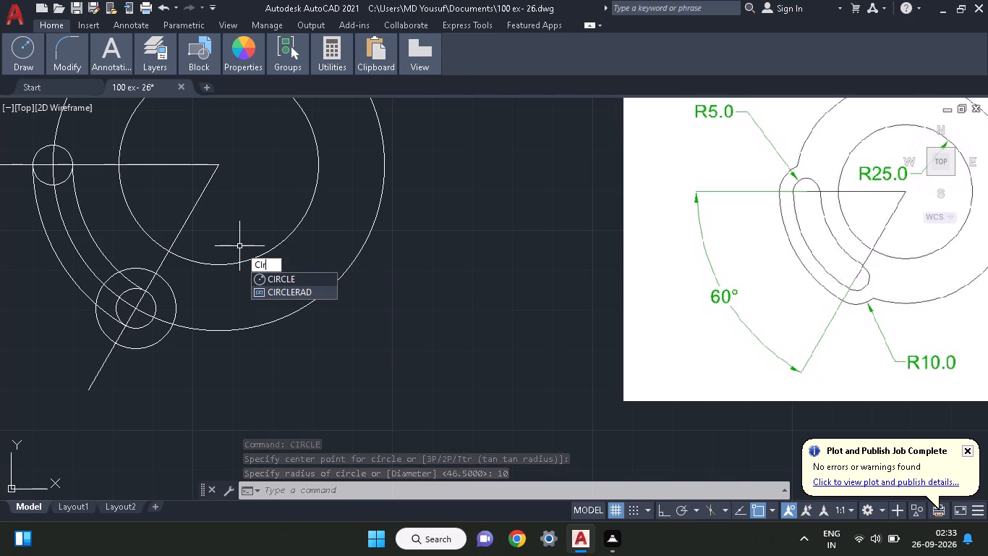
key(c)
key(k)
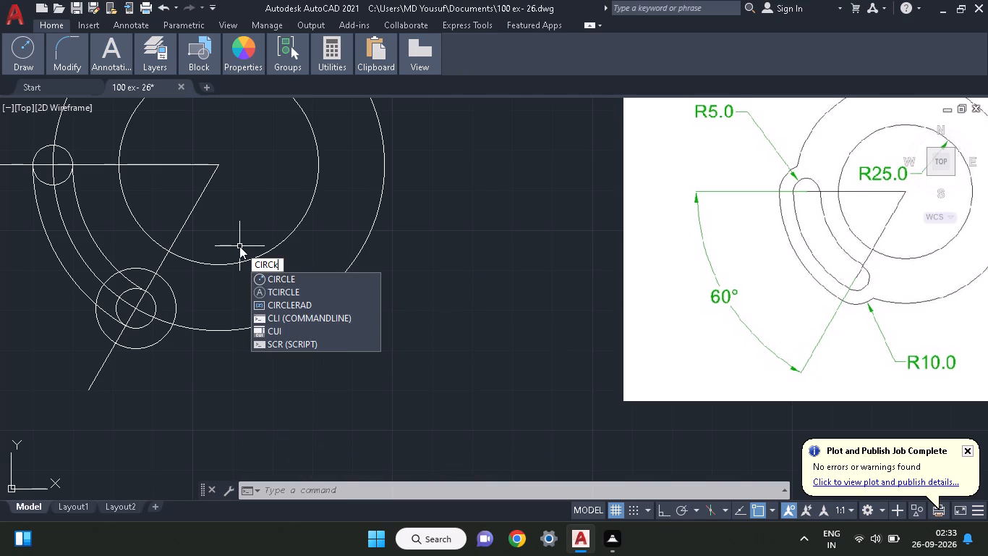
key(BackSpace)
key(l)
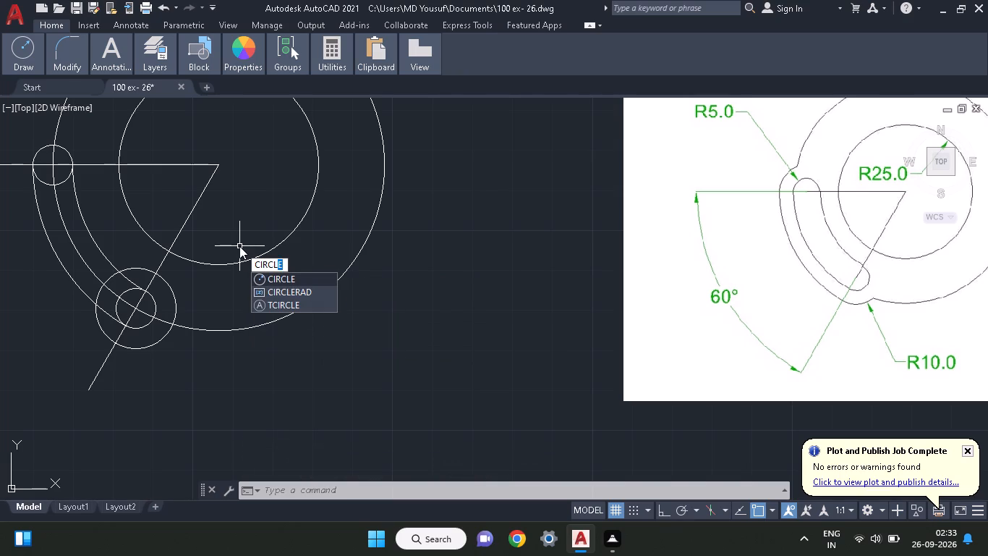
key(r)
key(BackSpace)
text(e)
key(space)
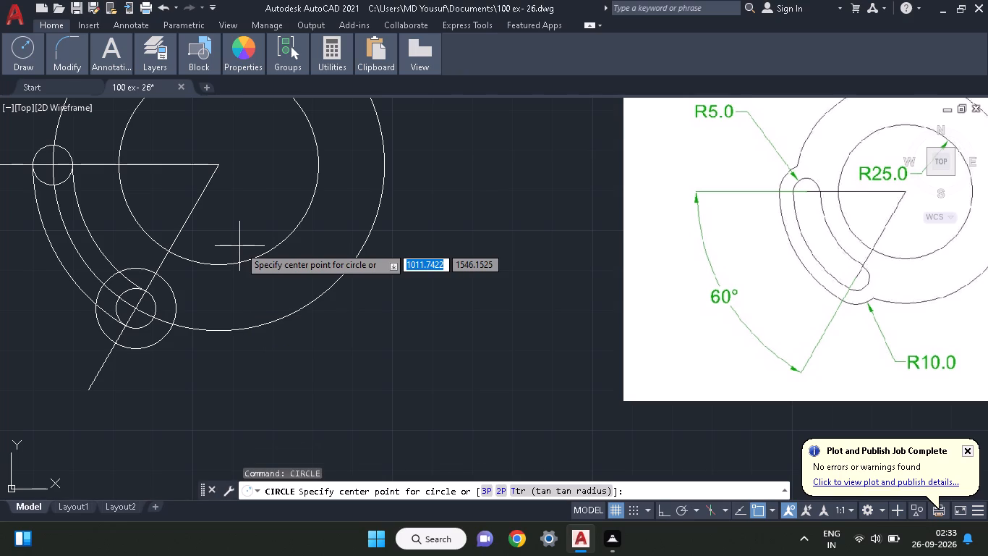
click(52, 169)
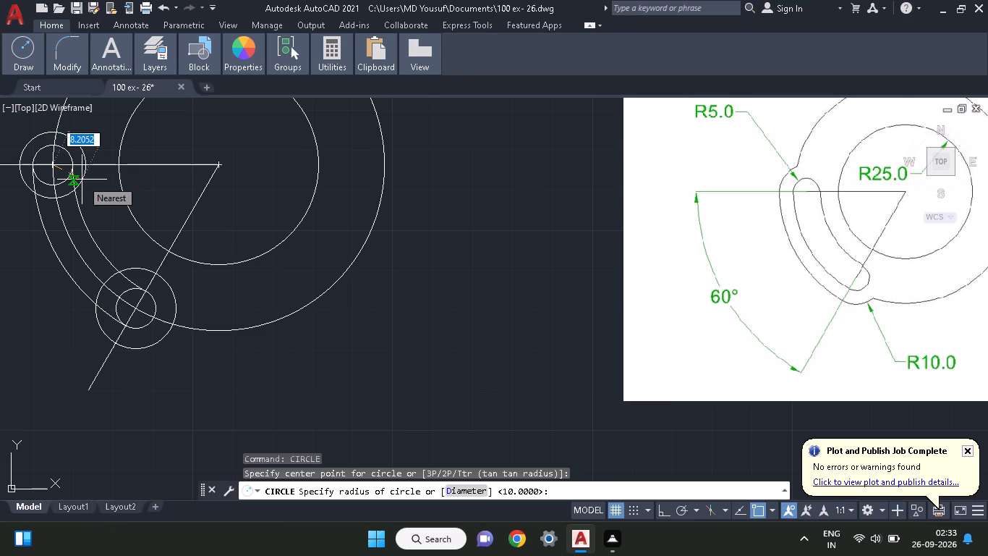
text(10)
key(Return)
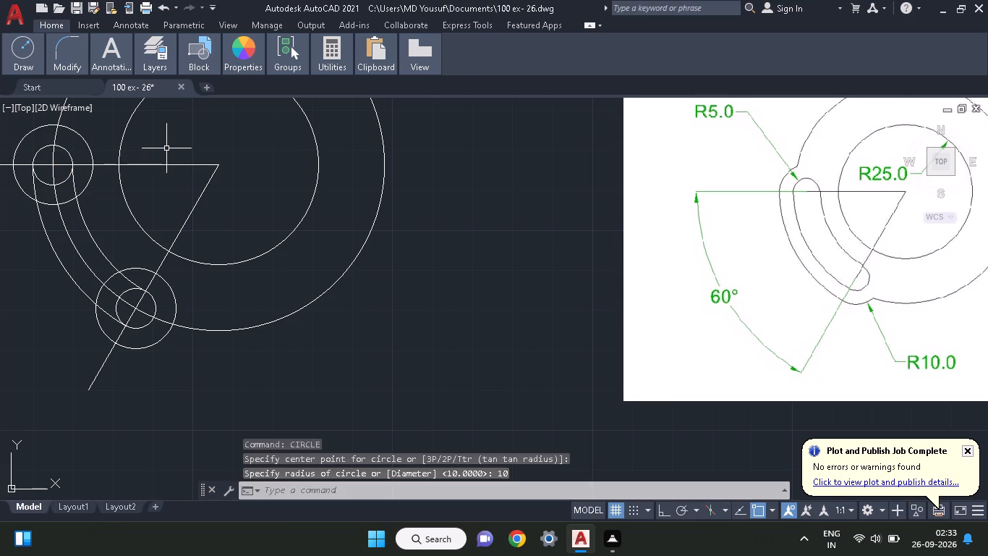
Draw a circle of radius 51.5 from the R25 circle's centre out to the outer quadrant of the R10 circle on the horizontal line.
text(ci)
key(t)
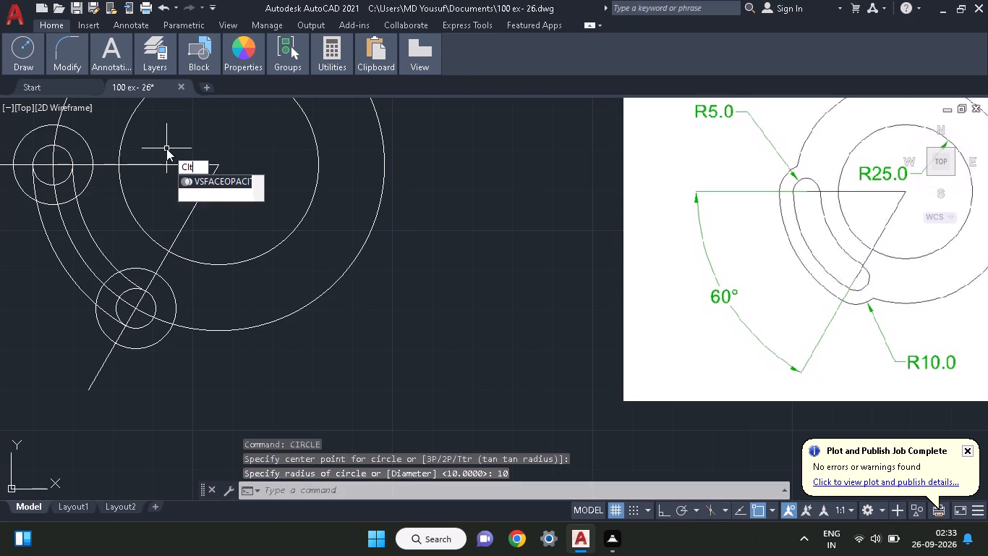
key(BackSpace)
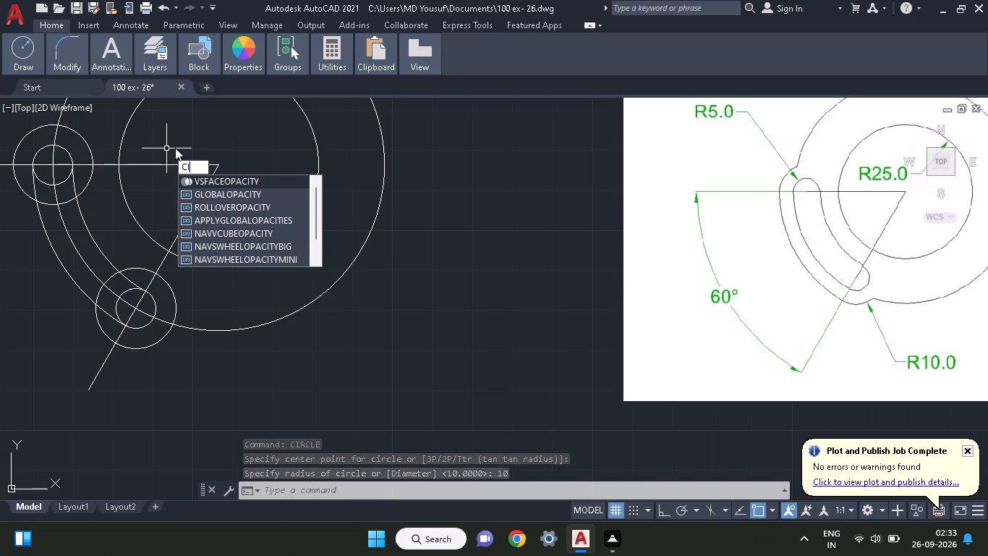
key(r)
key(c)
key(l)
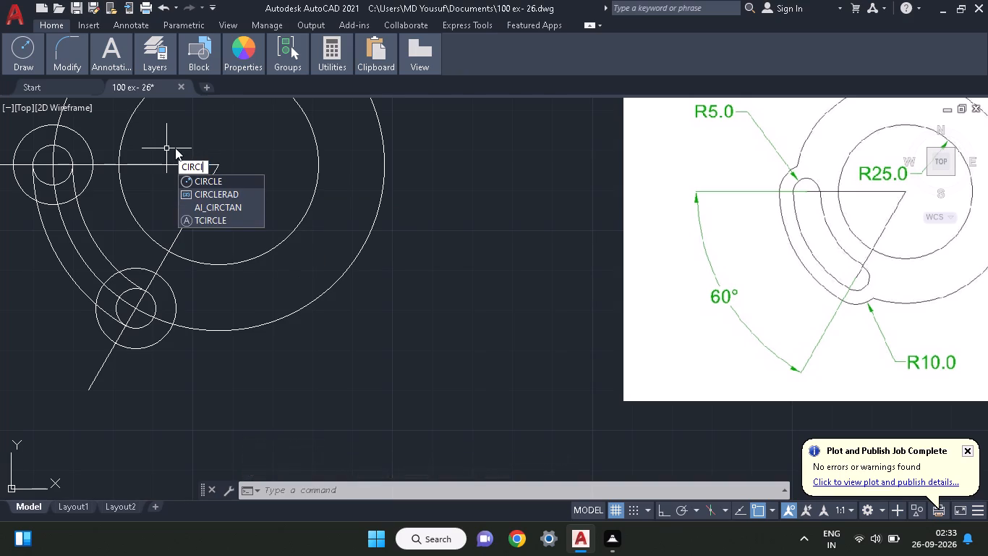
key(t)
key(BackSpace)
key(r)
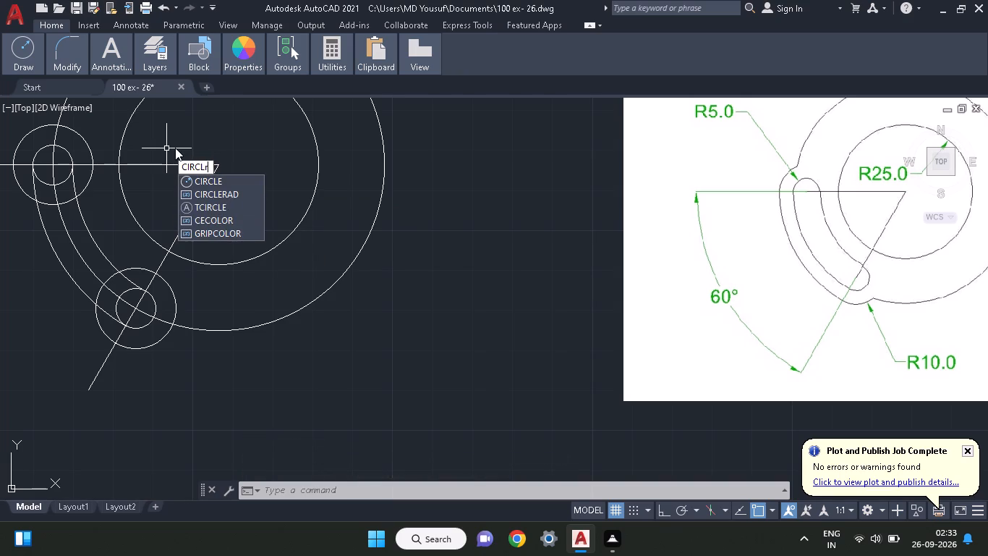
key(BackSpace)
key(r)
key(BackSpace)
text(e)
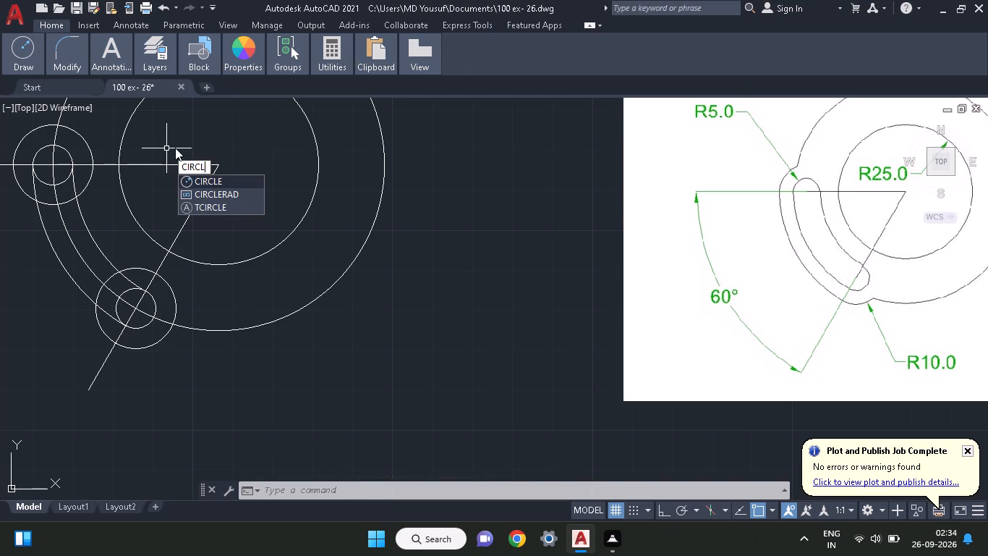
key(space)
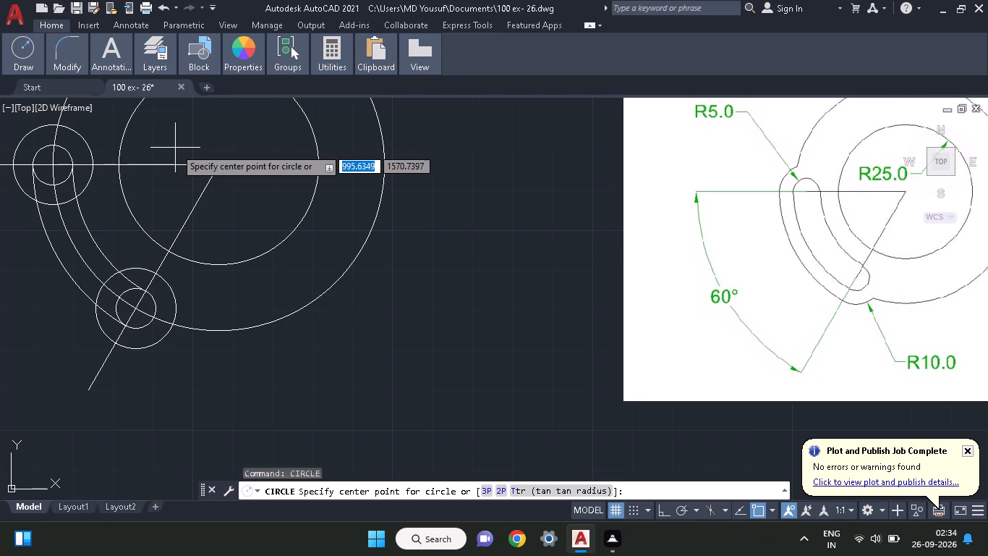
click(219, 167)
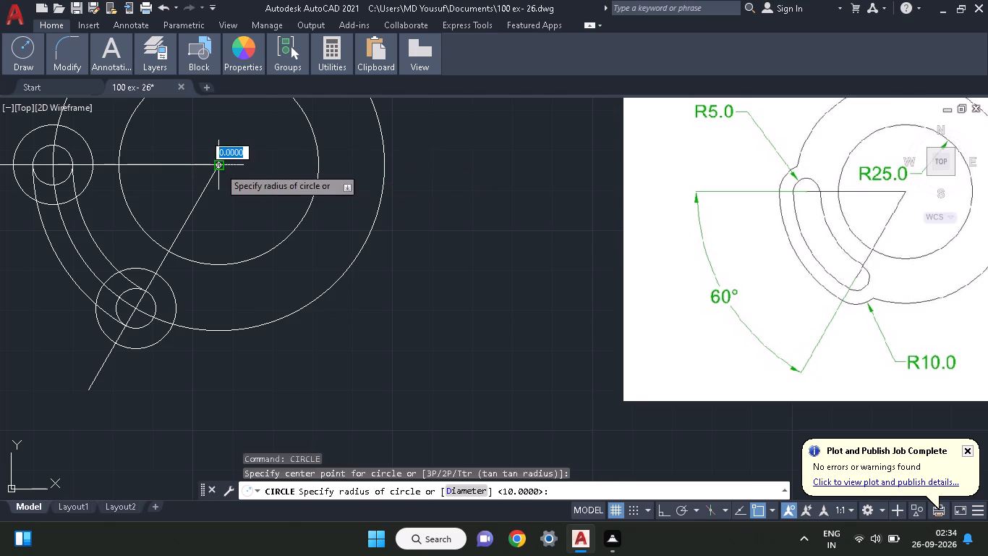
click(9, 168)
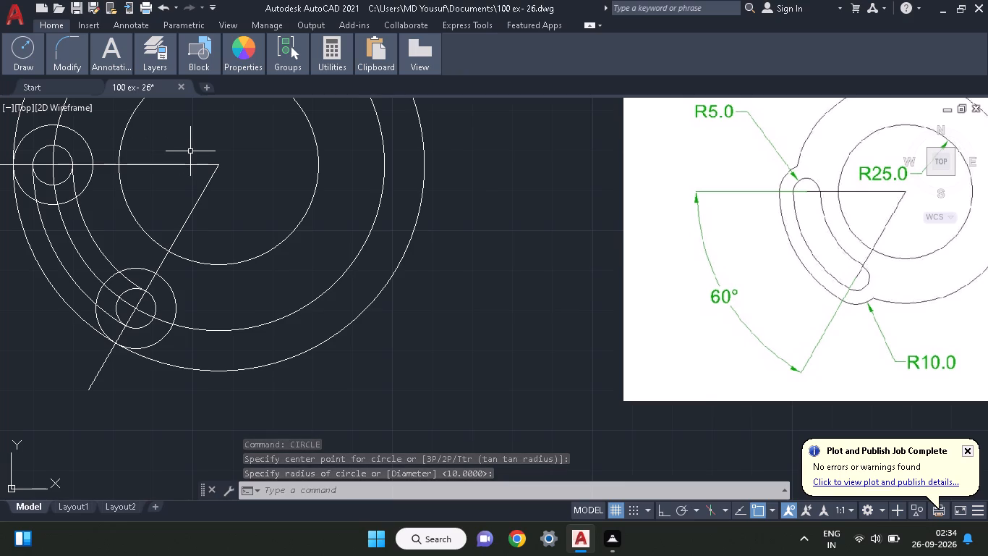
Trim the R51.5 circle, keeping only its outer arc between the two R10 circles.
text(tri)
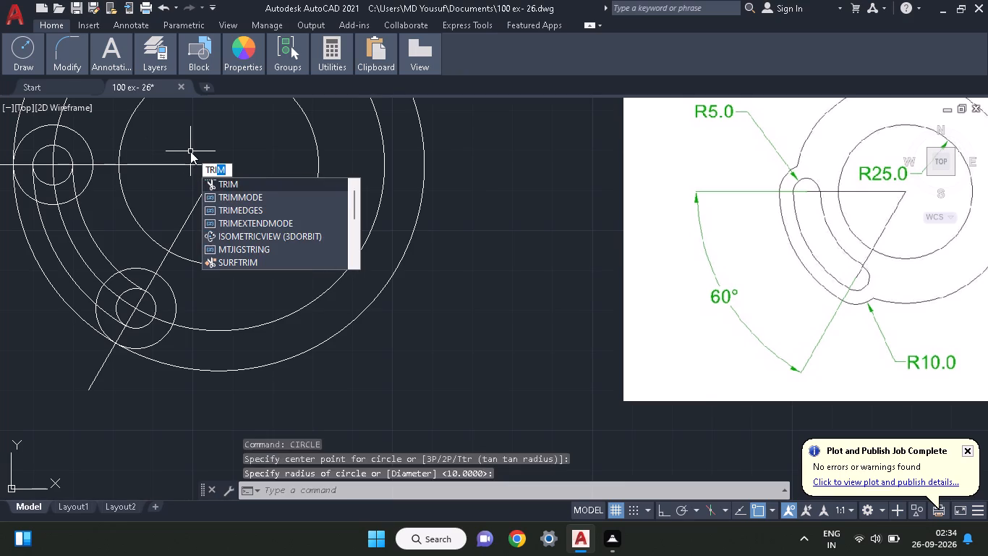
key(m)
key(space)
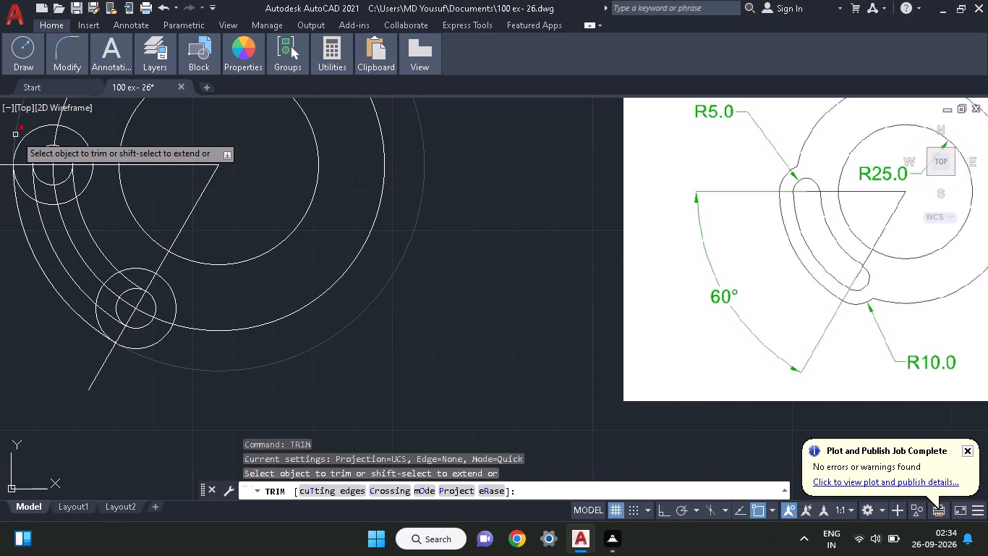
click(15, 135)
middle_drag(366, 205, 369, 205)
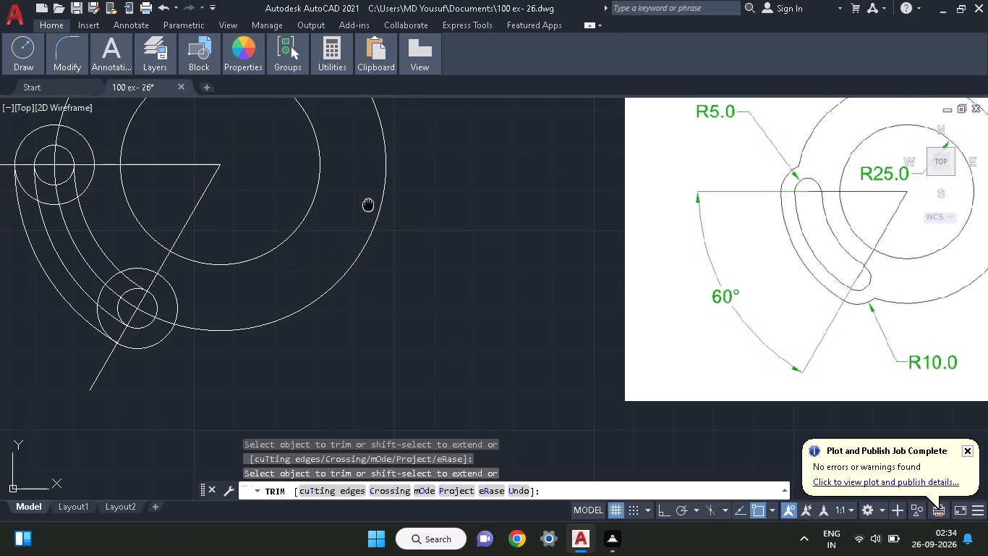
middle_drag(369, 205, 412, 276)
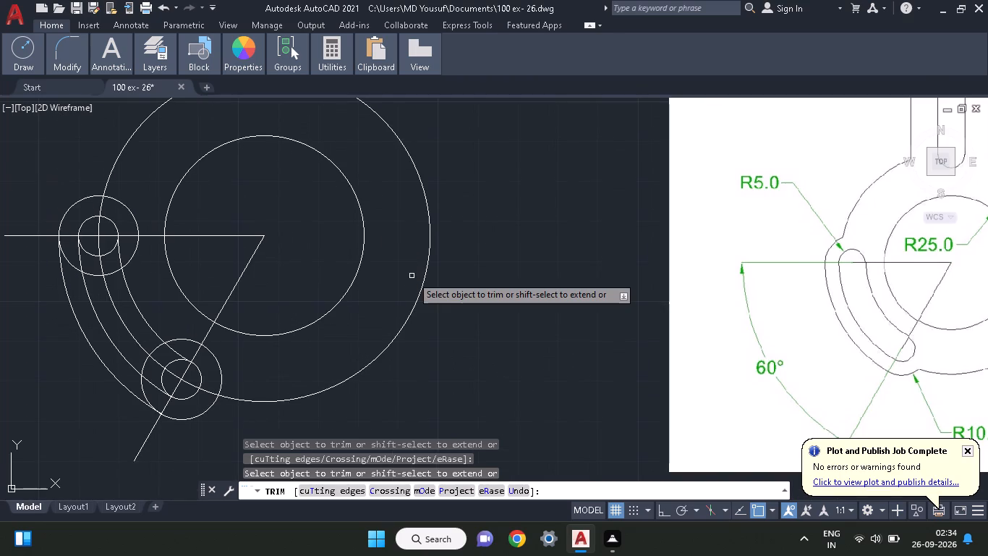
key(Escape)
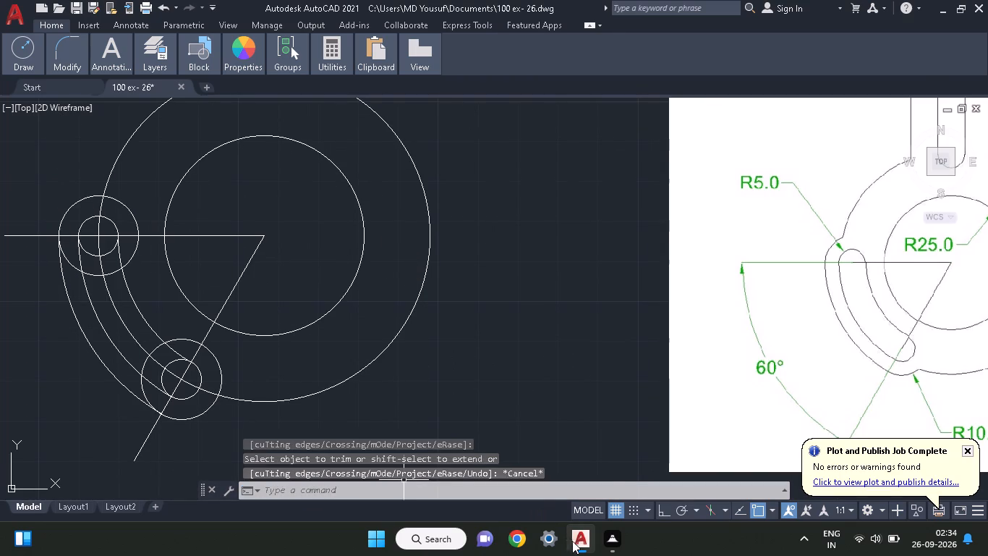
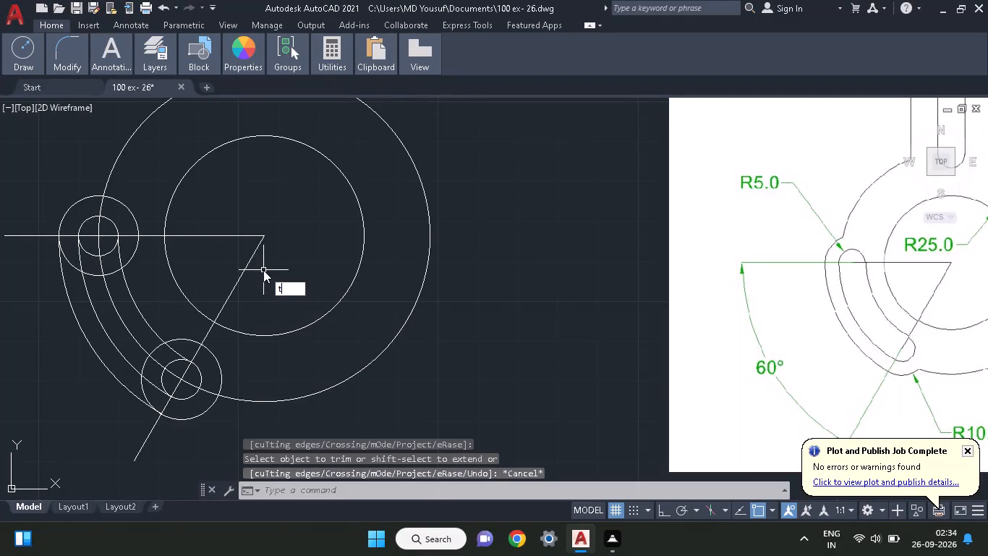
Trim the large outer circle's arc along the slot's centreline, from the lower R10 circle up to the upper R5 circle.
text(rim)
key(space)
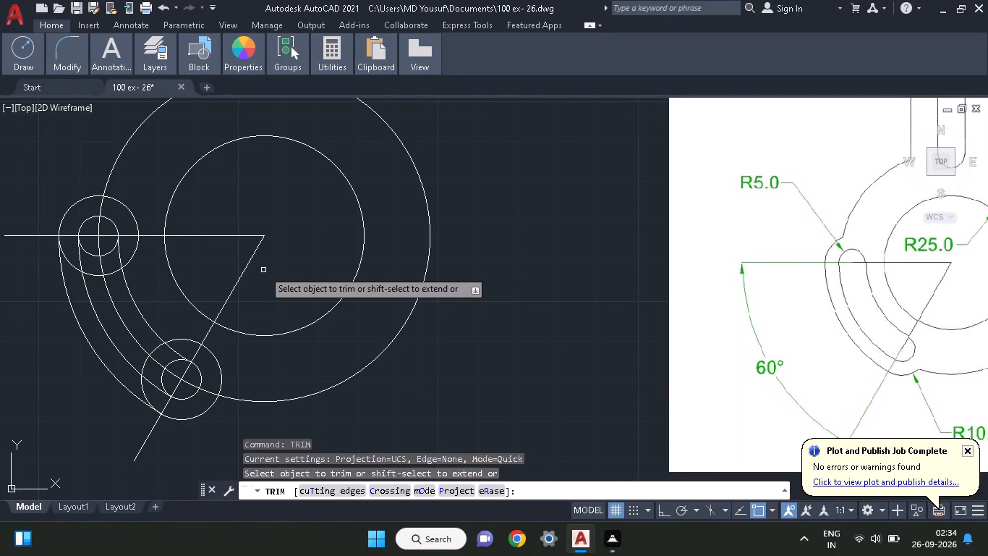
click(124, 329)
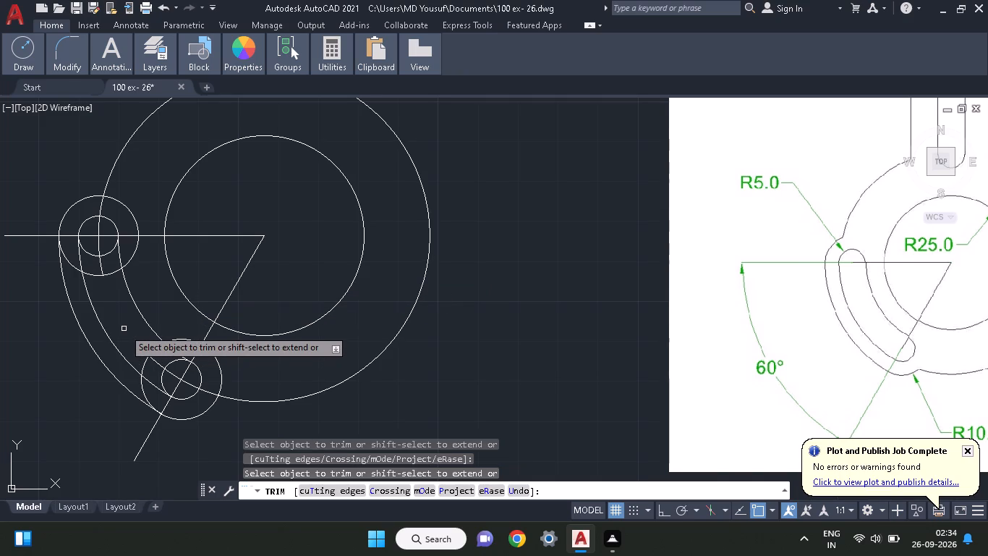
key(Escape)
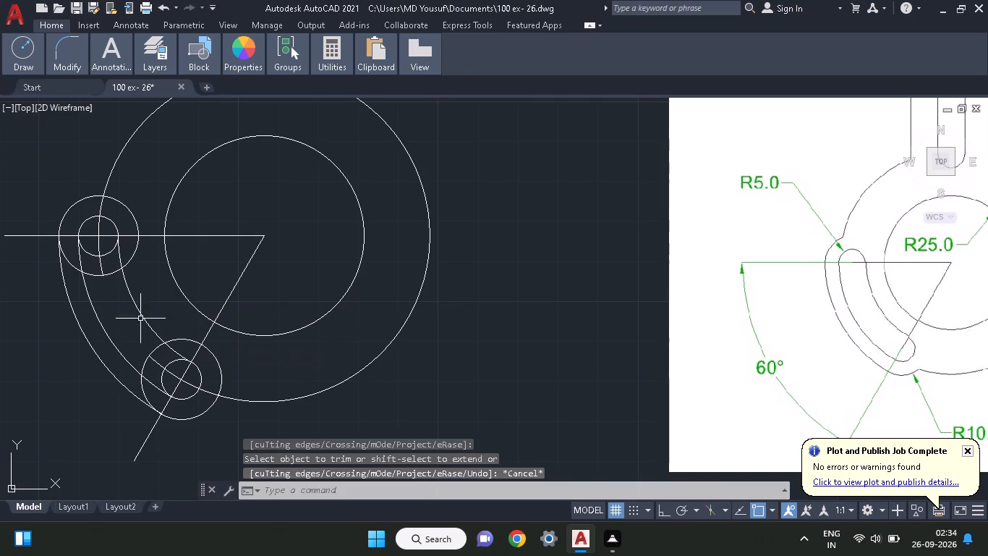
text(tr)
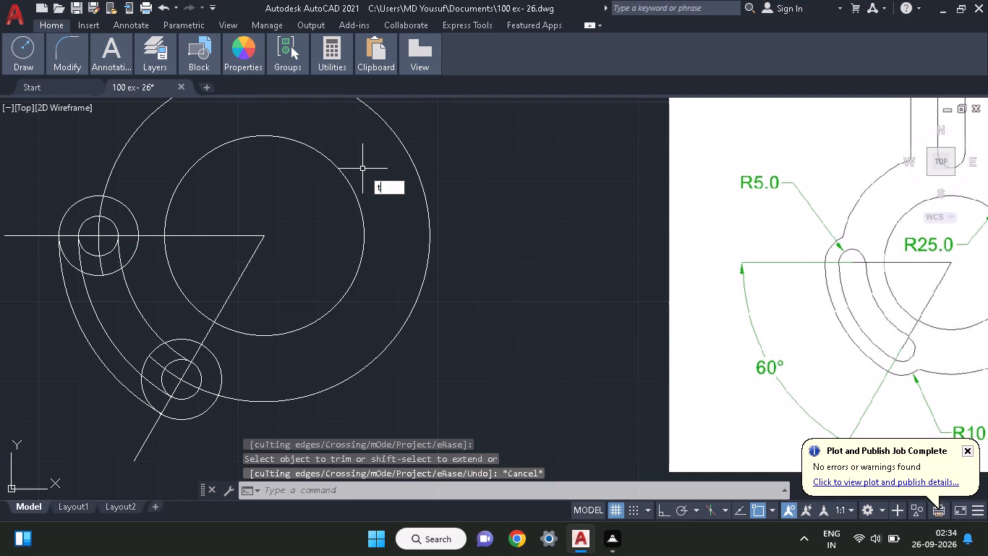
key(u)
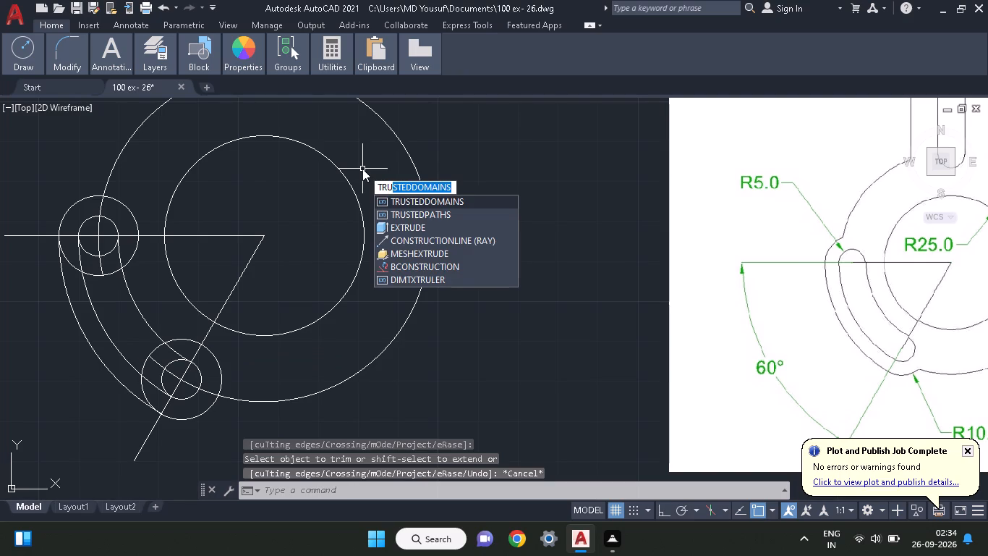
key(BackSpace)
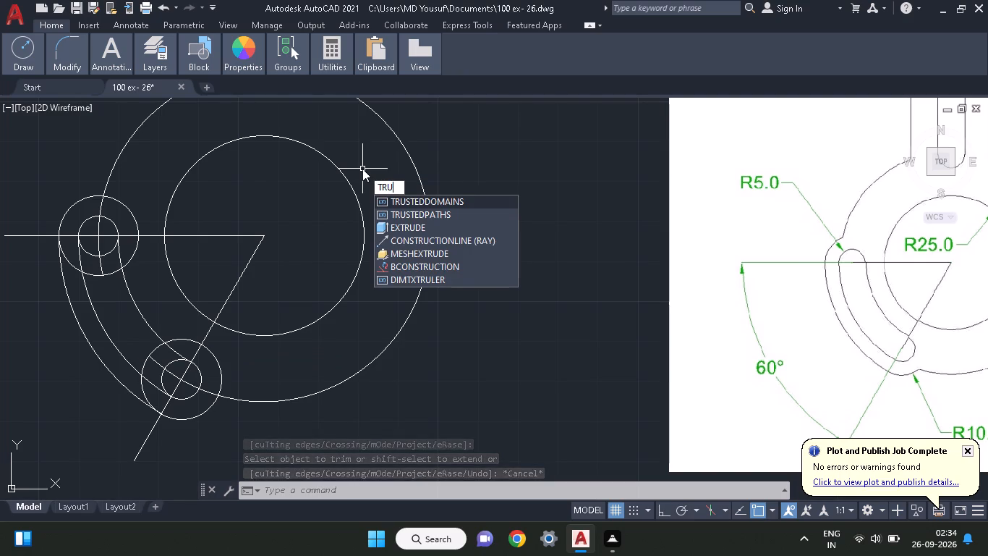
key(BackSpace)
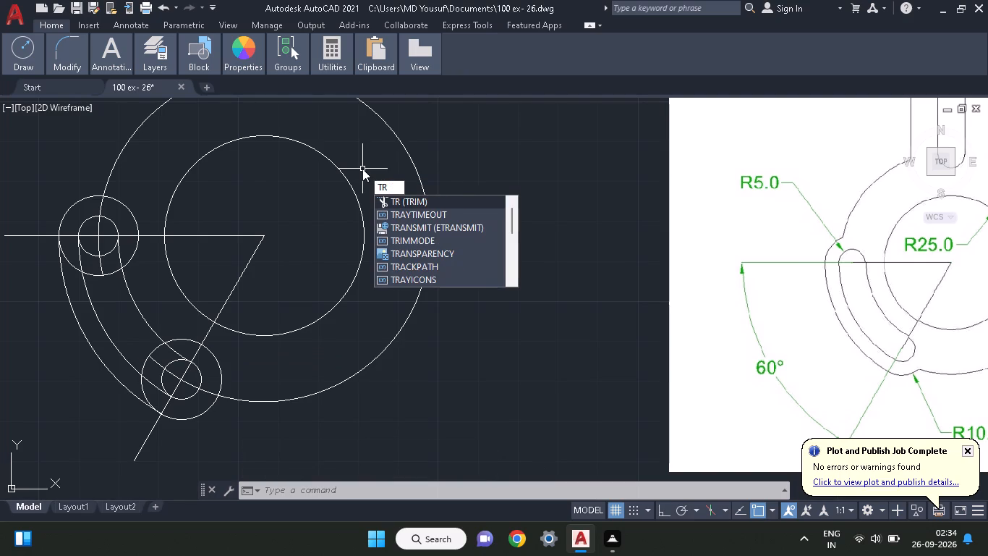
key(o)
key(BackSpace)
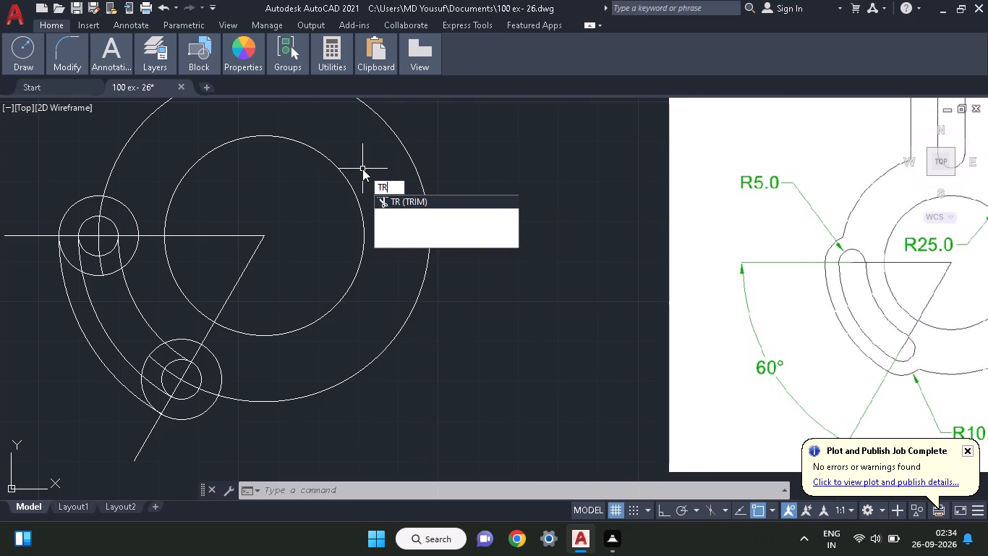
text(im)
key(space)
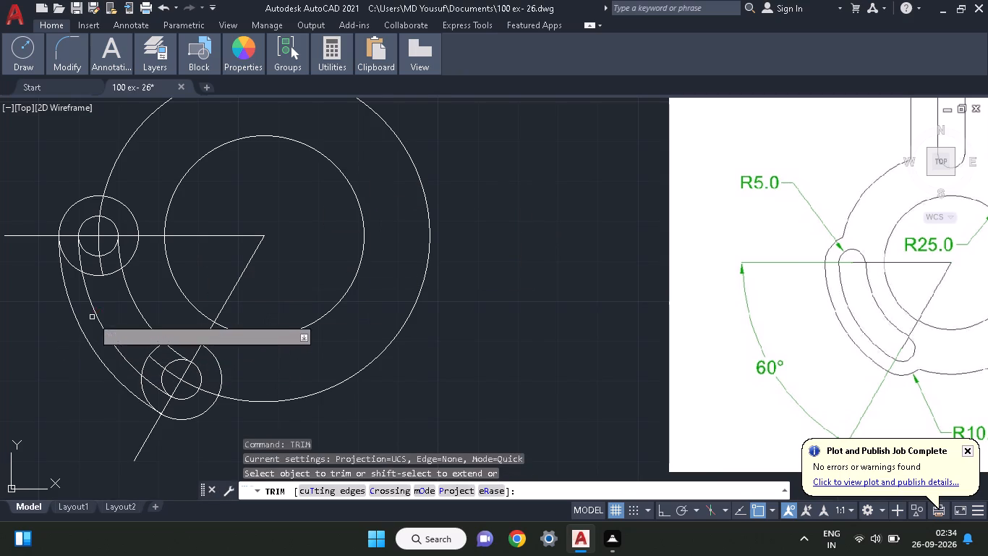
click(100, 266)
key(Escape)
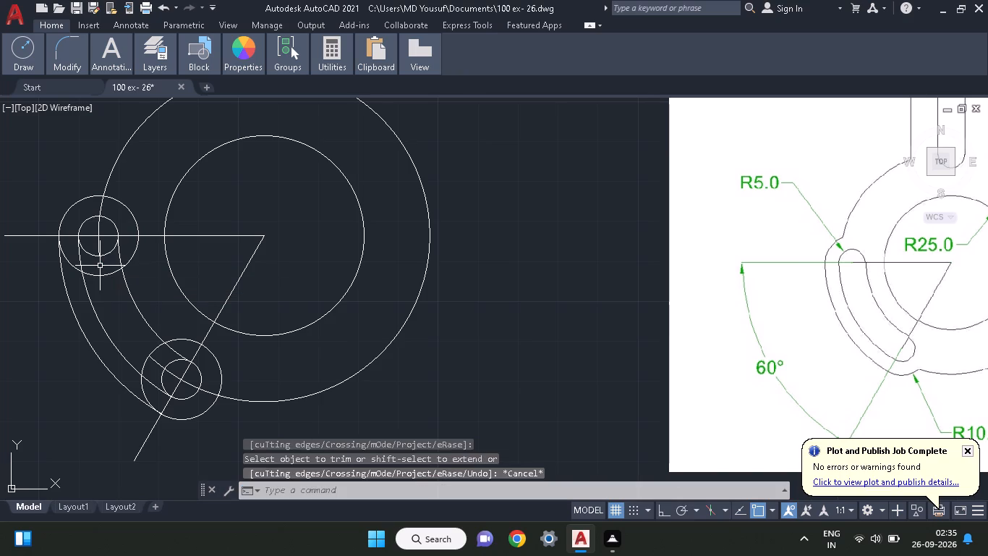
Trim away the lower half of the R5 circle on the horizontal line, leaving the slot's rounded upper end.
text(tr)
key(u)
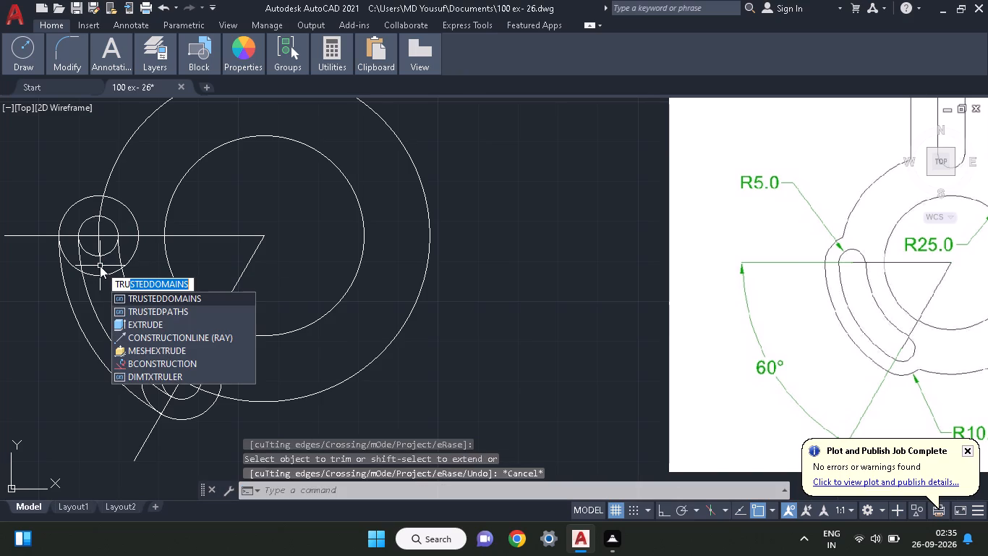
key(BackSpace)
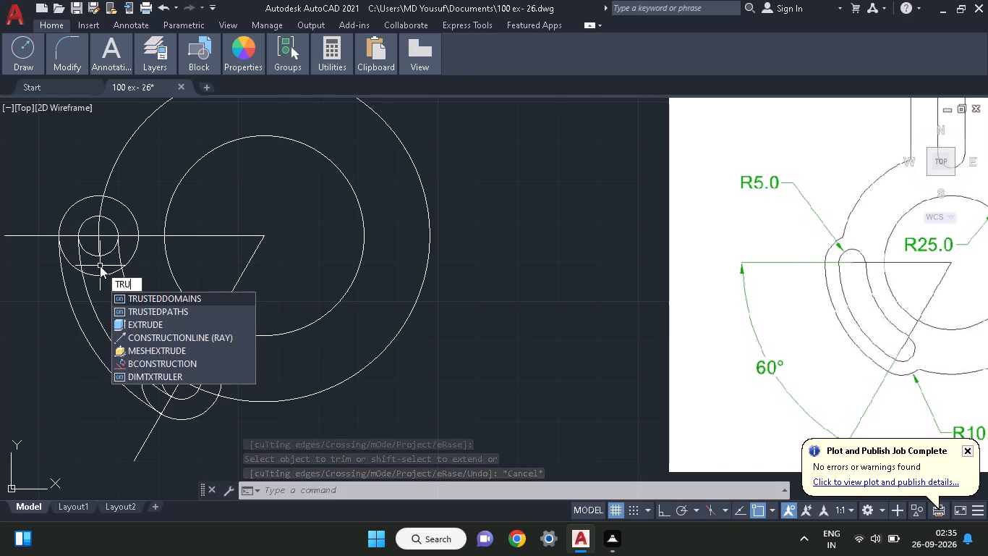
key(BackSpace)
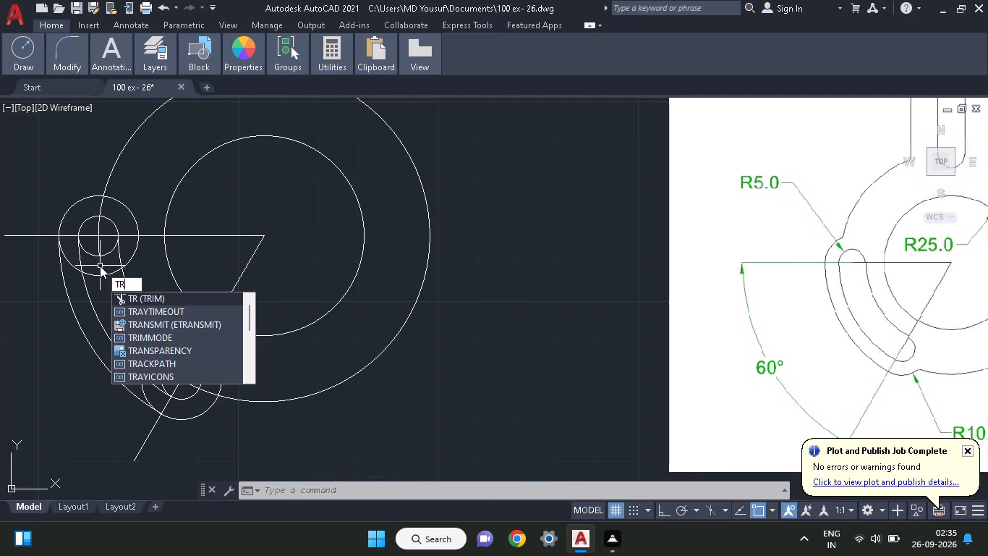
text(im)
key(space)
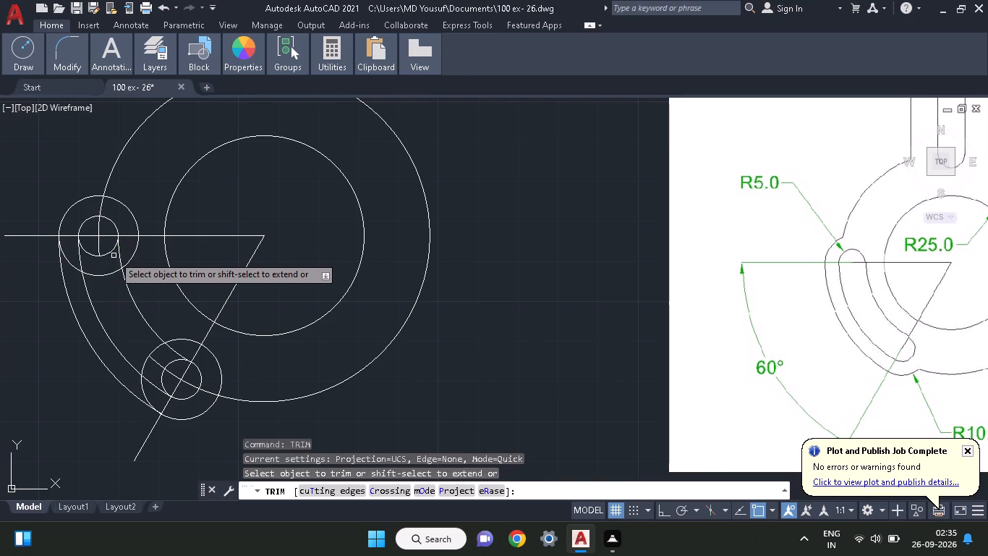
click(111, 250)
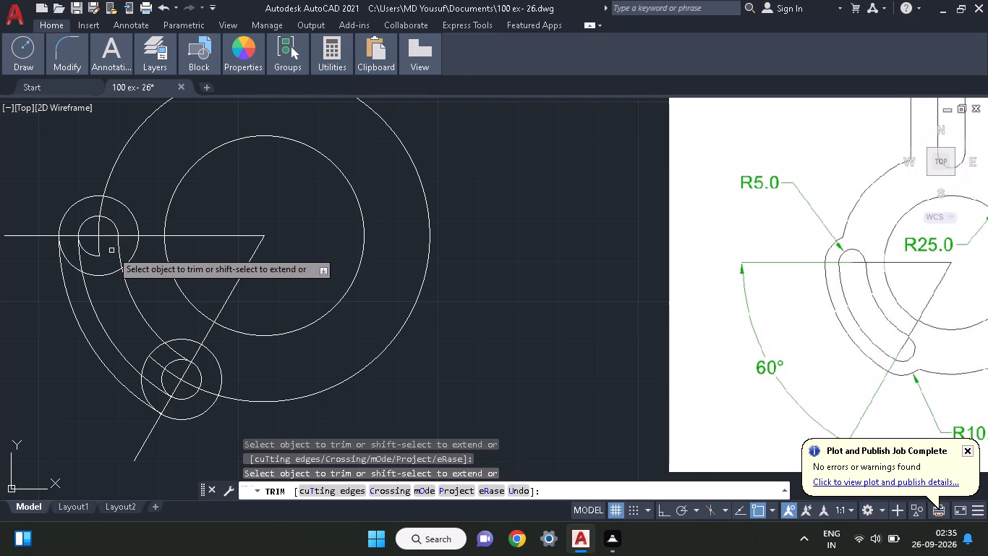
key(Escape)
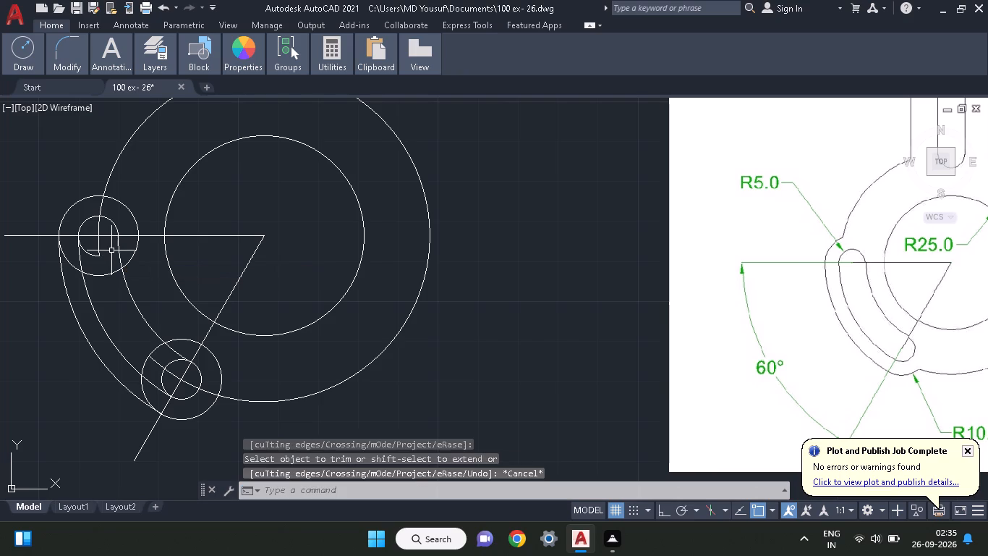
text(trim)
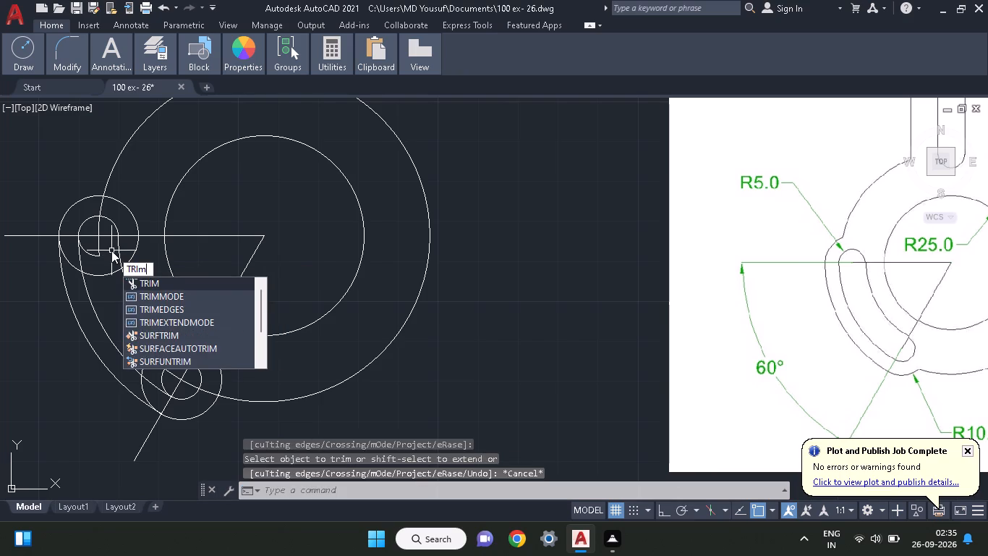
key(space)
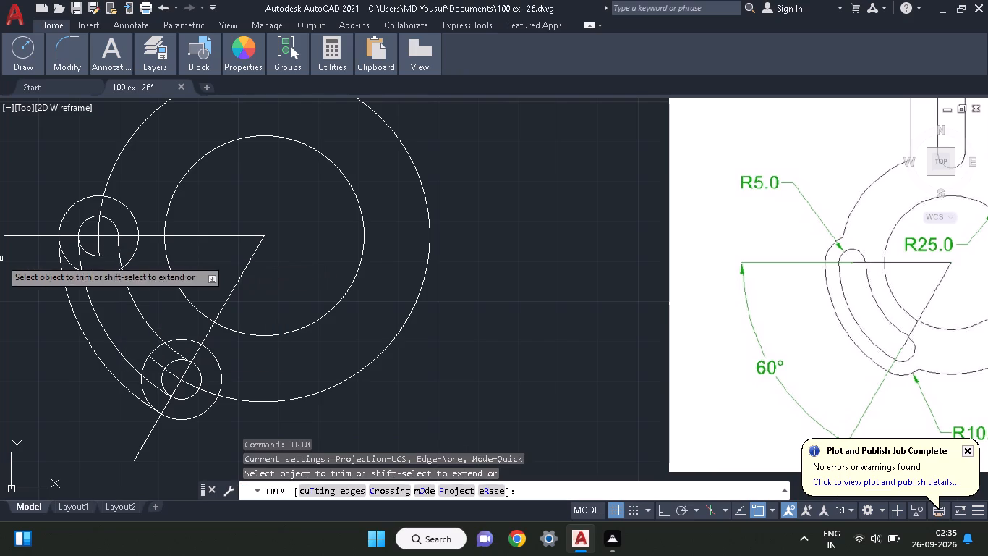
click(91, 257)
key(Escape)
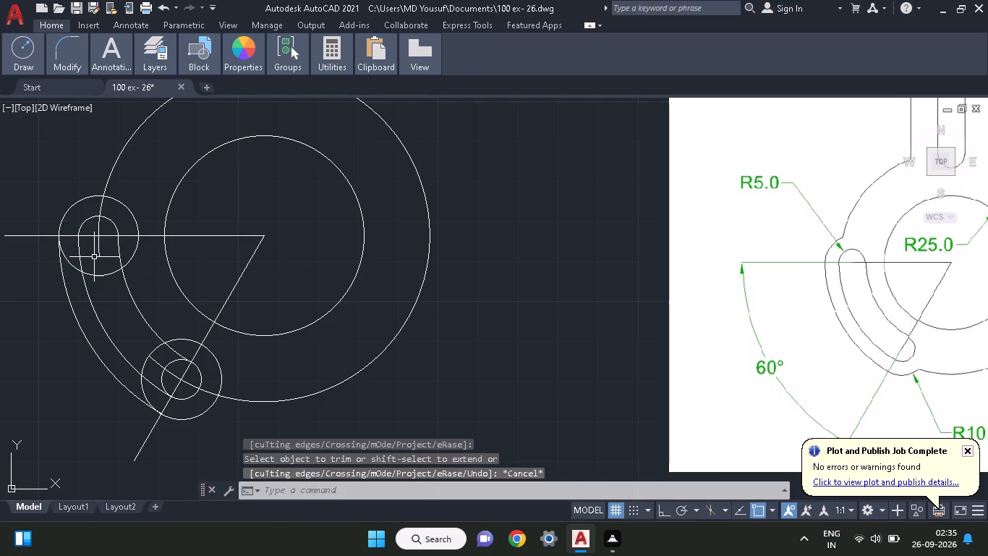
Trim the leftover large-circle arc and the horizontal line segment inside the slot's upper R5 end.
text(tr)
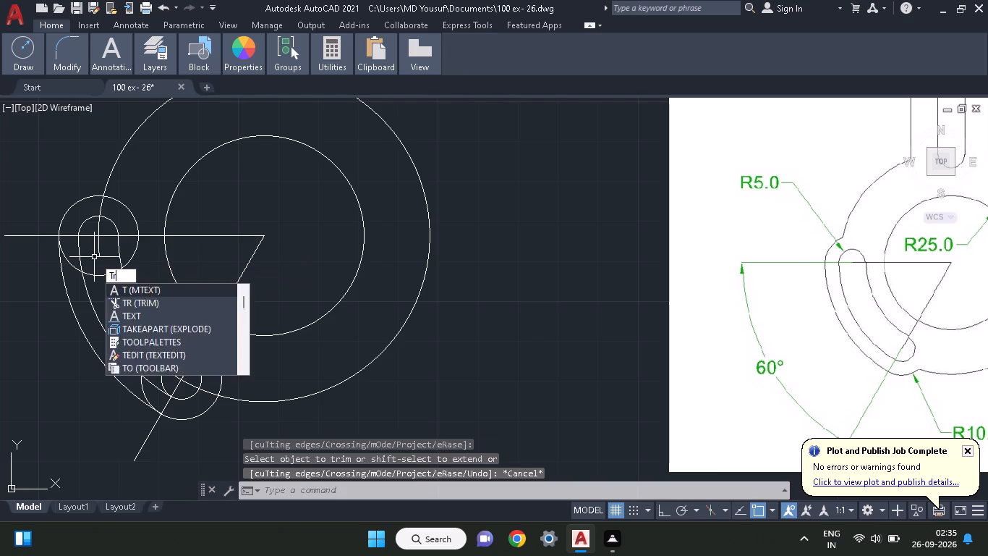
key(i)
text(m)
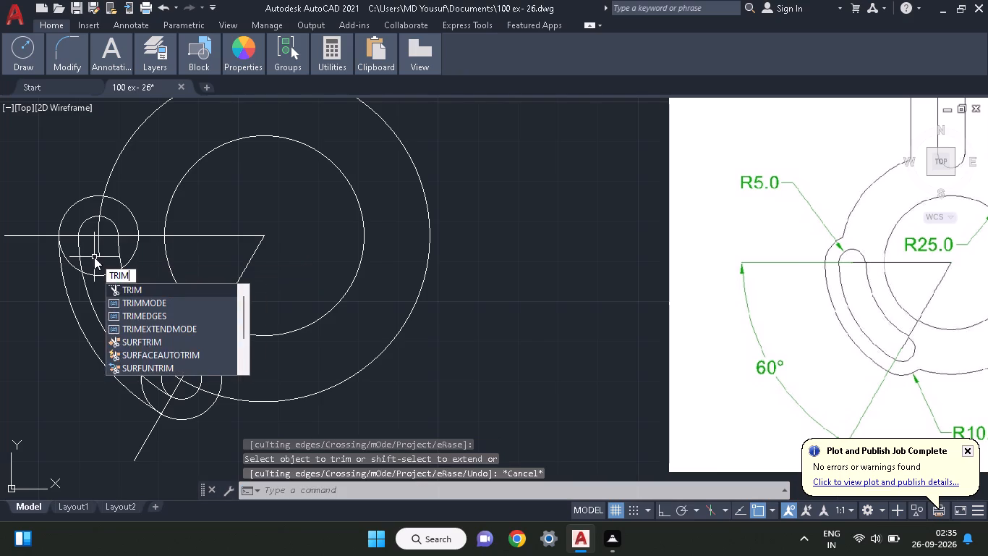
key(space)
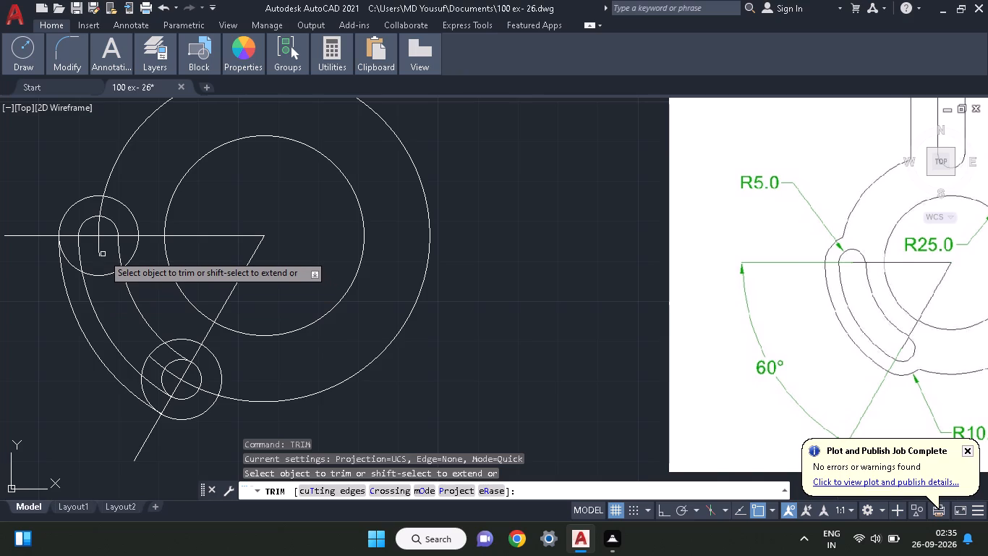
click(101, 250)
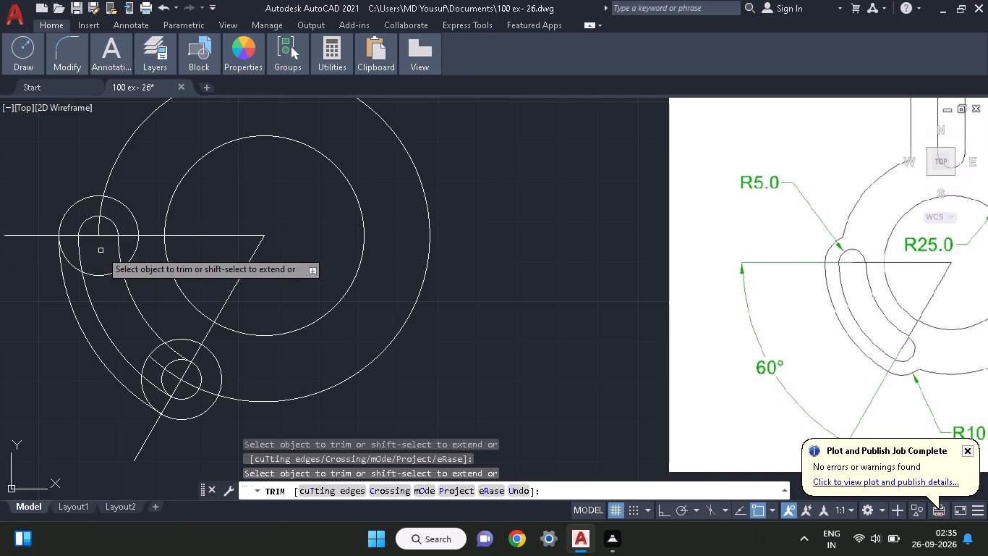
key(Escape)
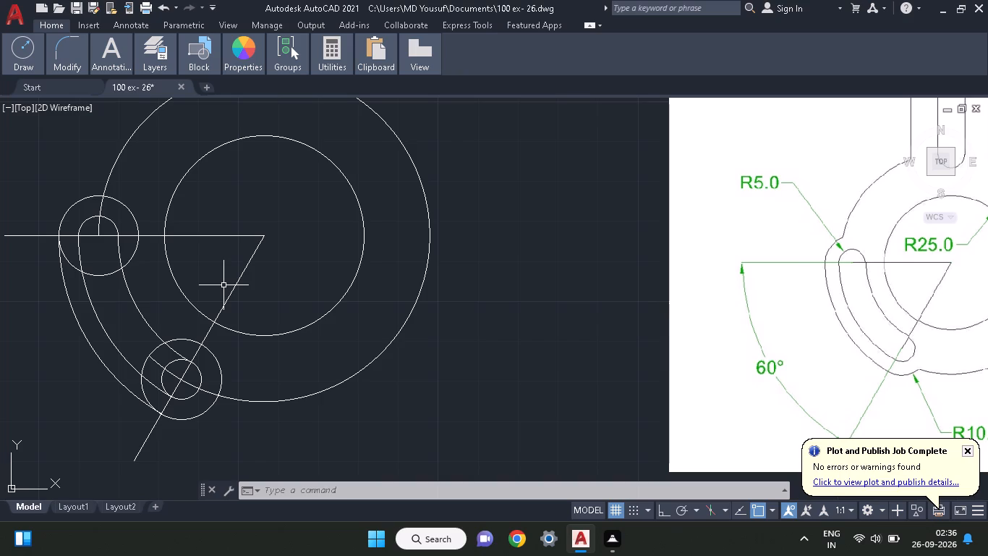
text(tr)
text(im)
key(space)
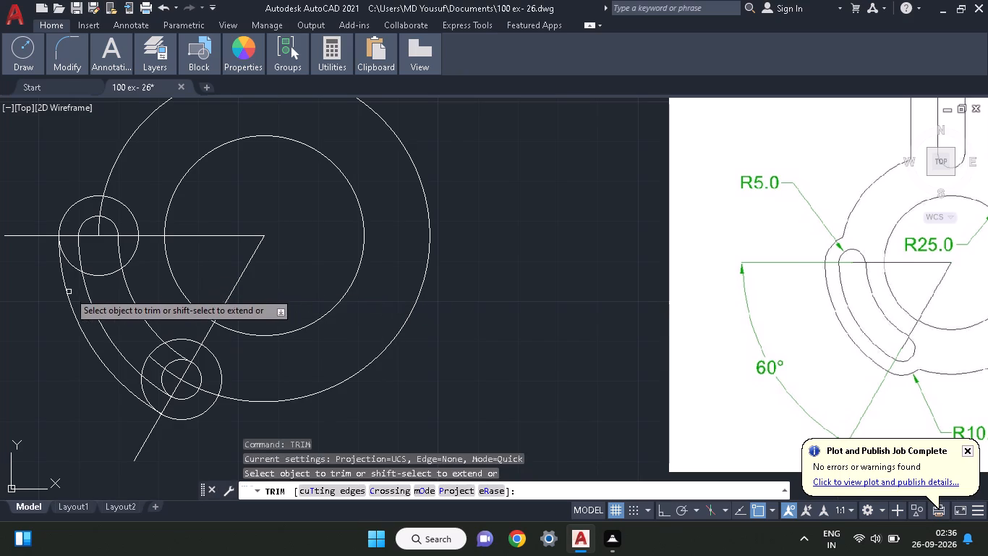
click(97, 227)
click(95, 237)
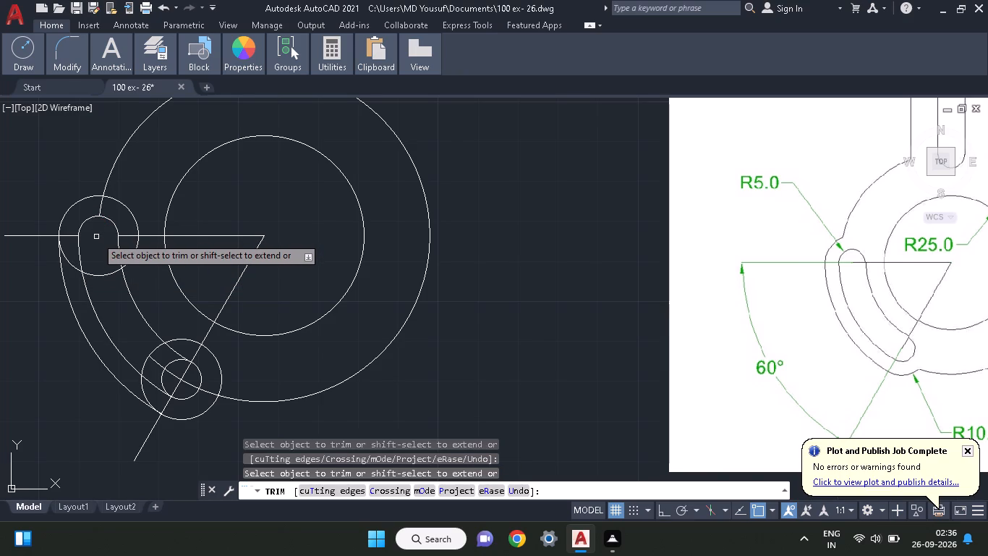
key(Escape)
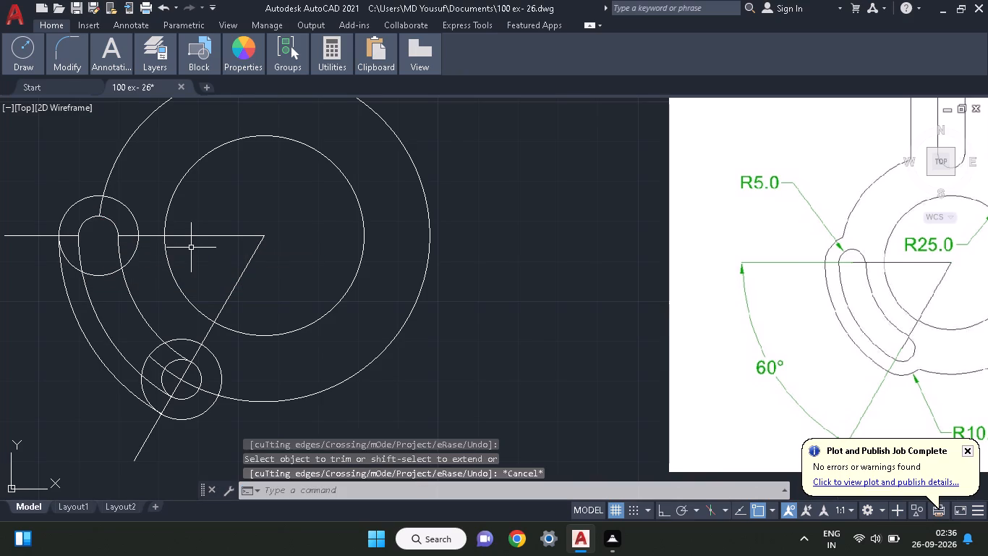
Trim the upper R10 circle's arc inside the large outer circle, from their intersection down to the horizontal line.
text(tr)
text(im)
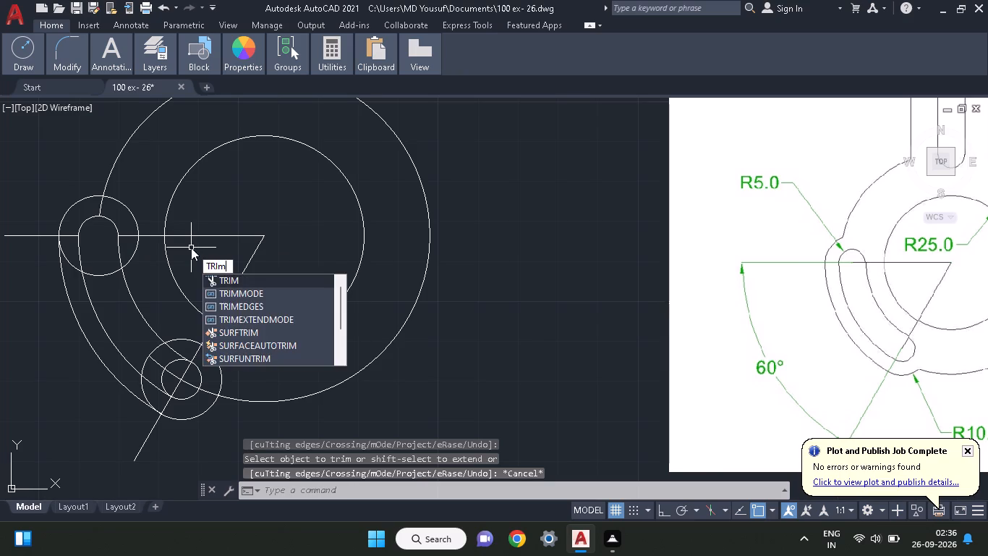
key(space)
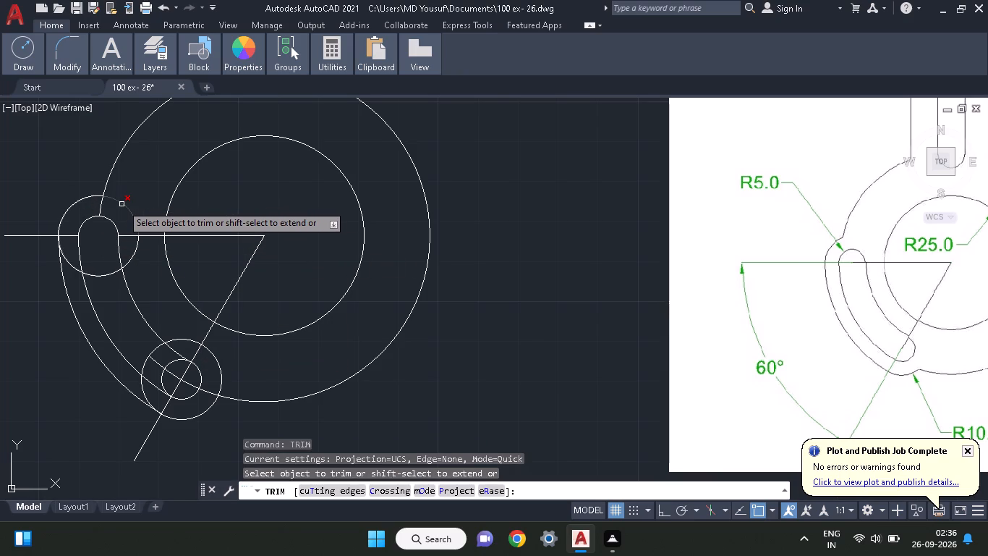
click(122, 204)
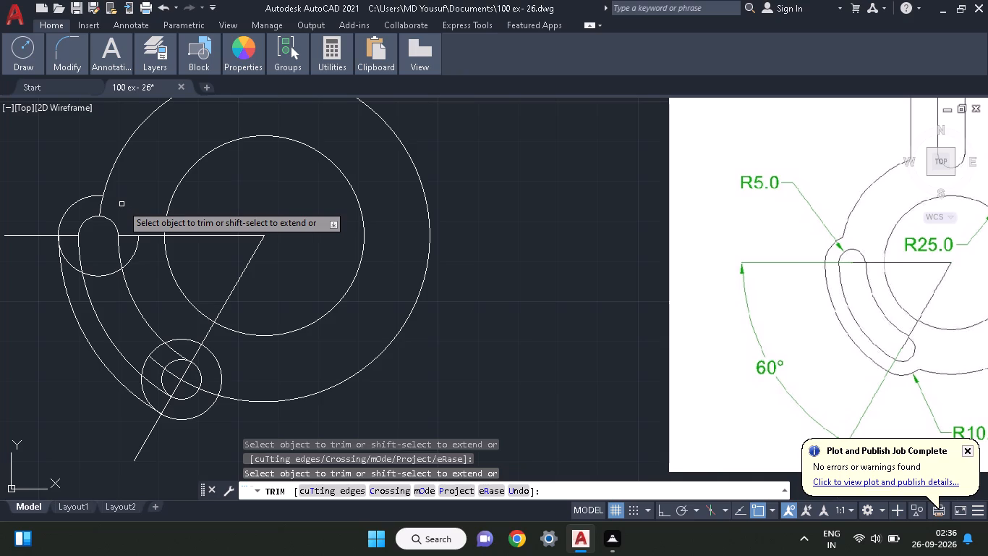
key(Escape)
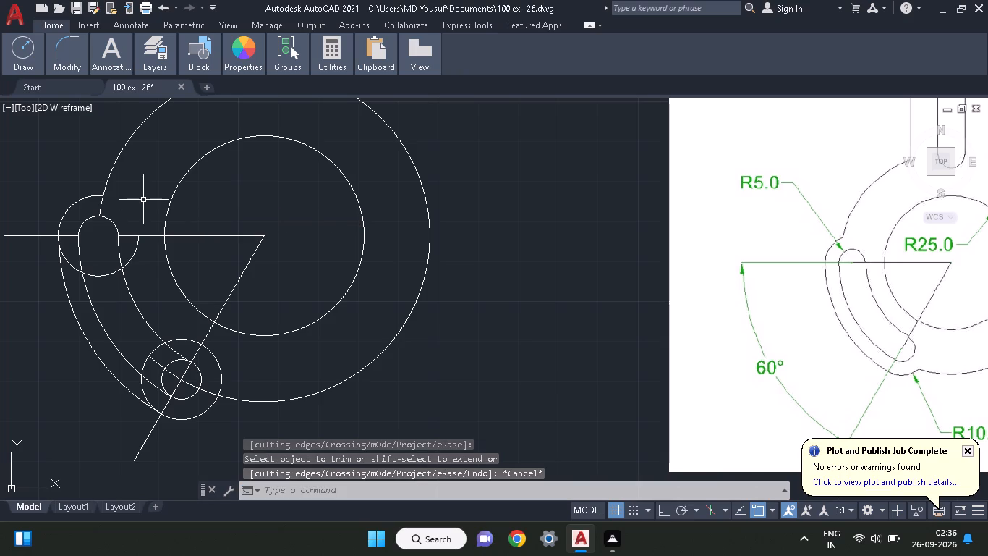
Trim the large outer circle's short piece between the upper R10 arc and the slot's R5 end.
text(trim)
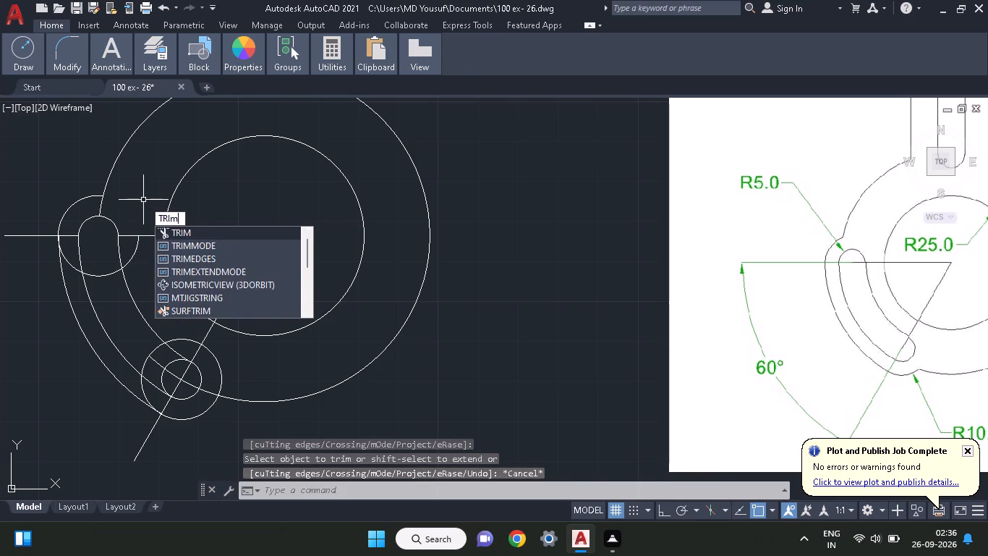
key(space)
click(102, 205)
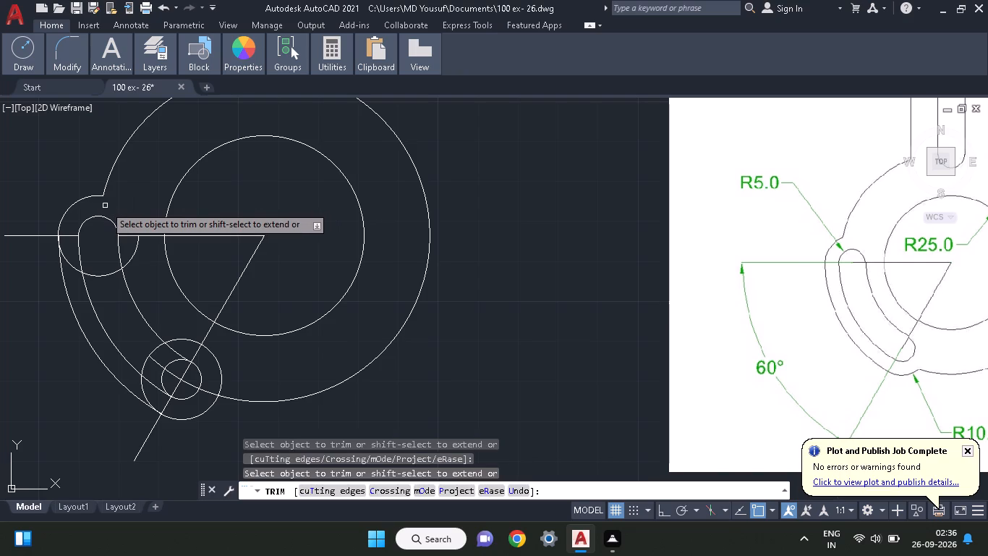
Trim the horizontal line's short piece between the upper R10 arc and the slot's upper R5 end.
key(Escape)
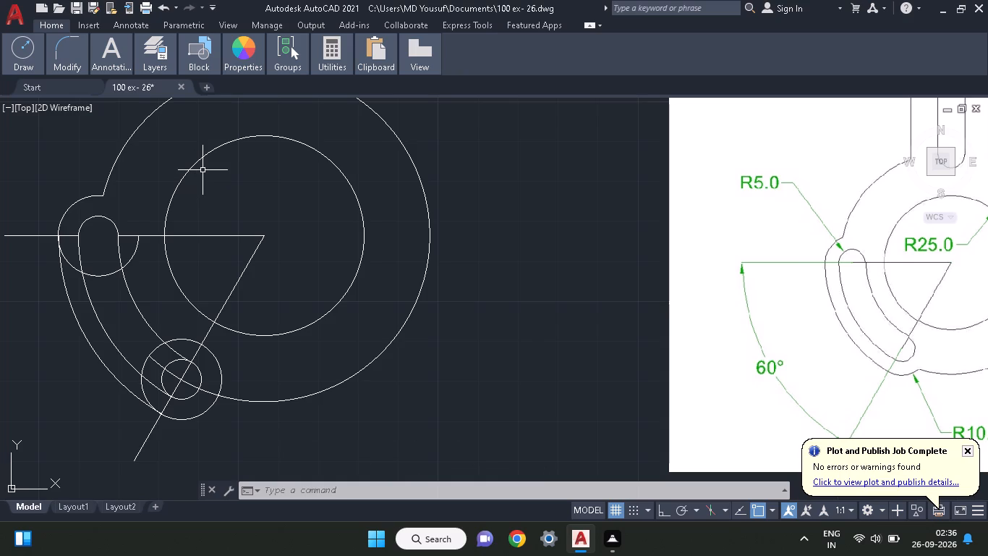
key(t)
key(r)
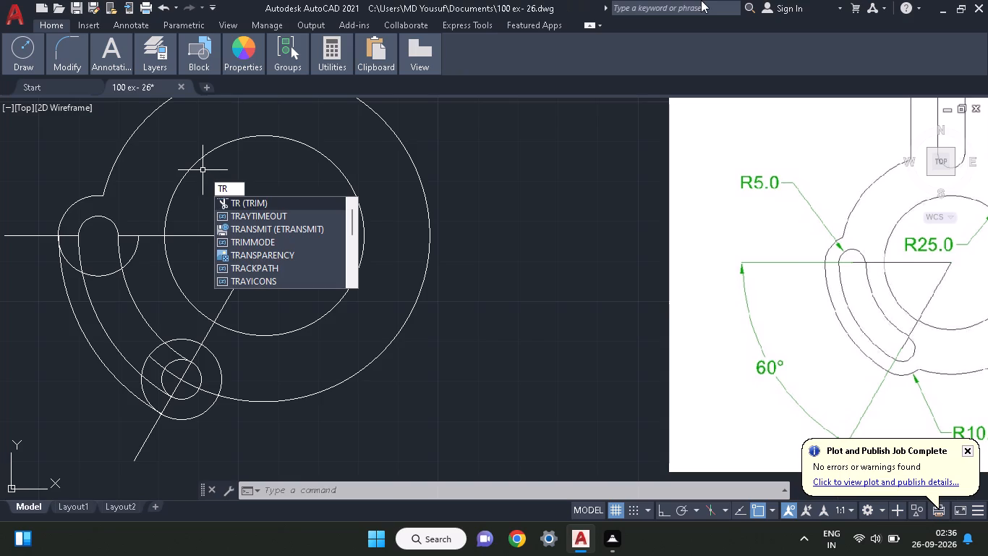
text(im)
key(space)
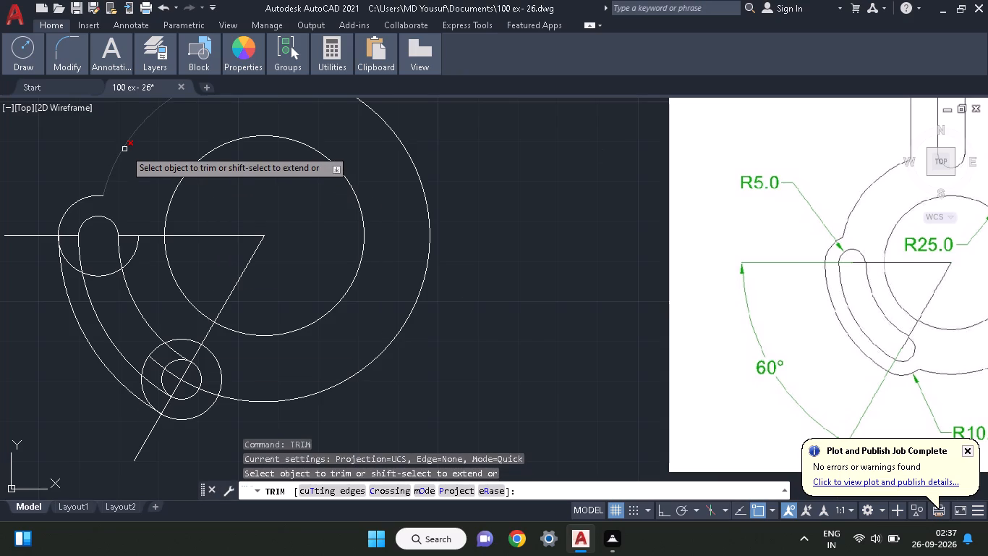
click(71, 236)
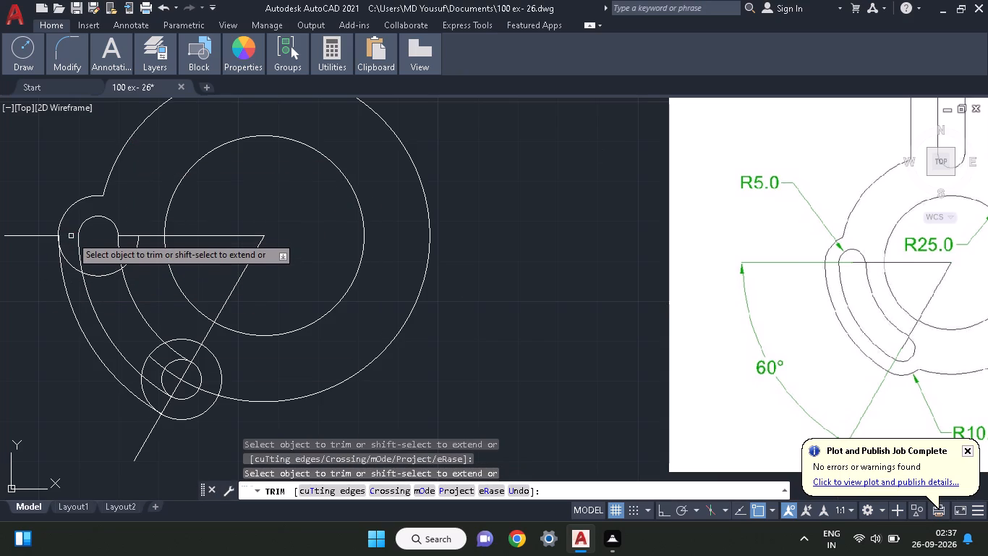
key(Escape)
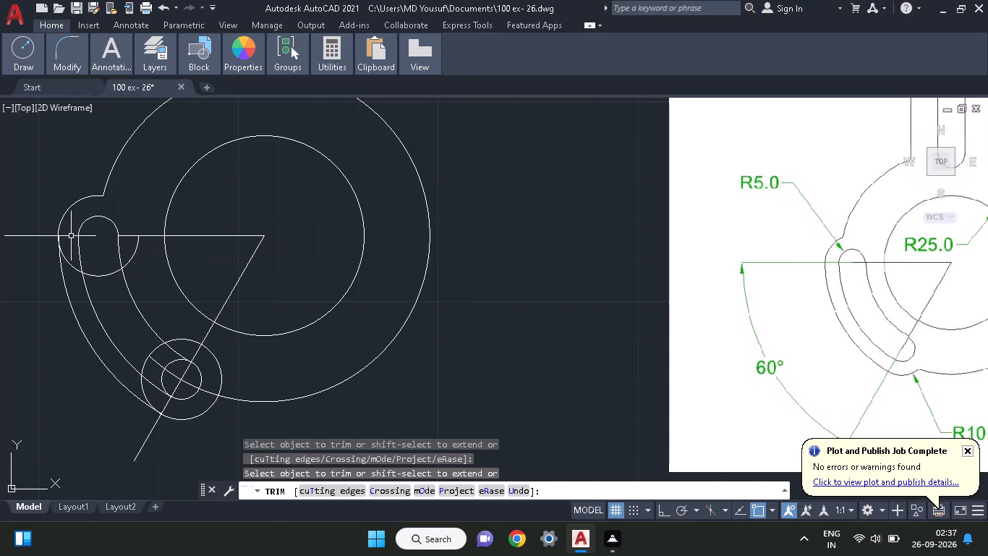
Trim the upper R10 circle's lower arc from the outer slot outline across the slot to the slot's inner edge.
text(trim)
key(space)
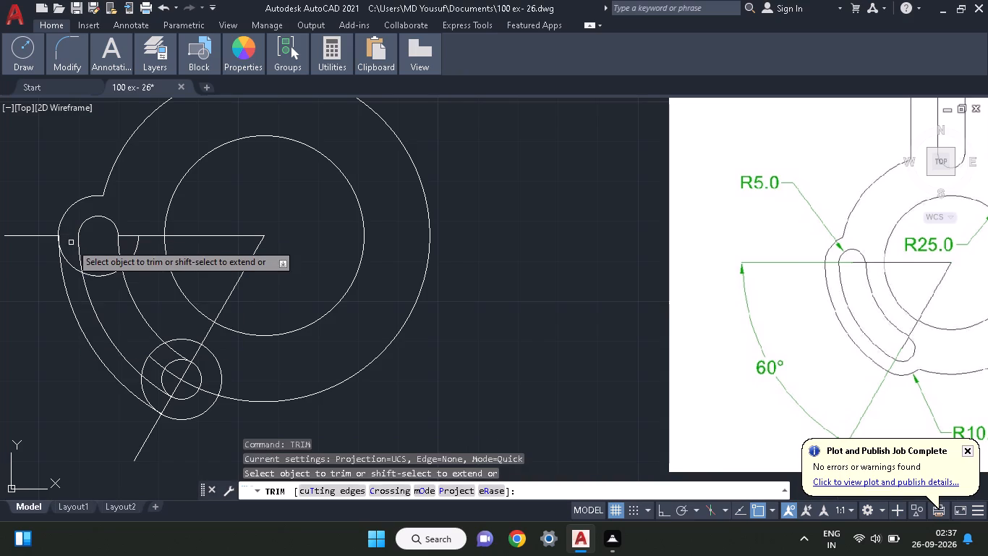
click(69, 264)
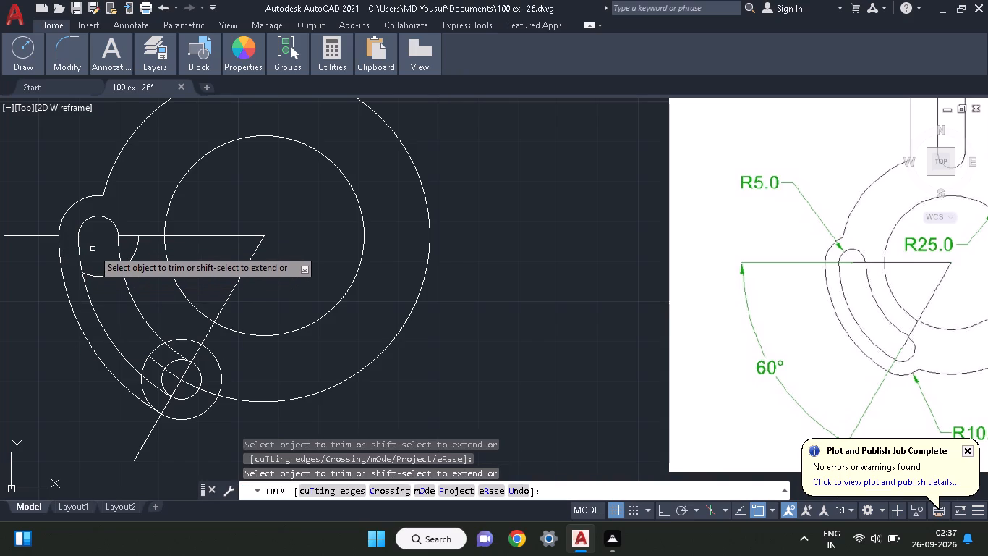
key(Escape)
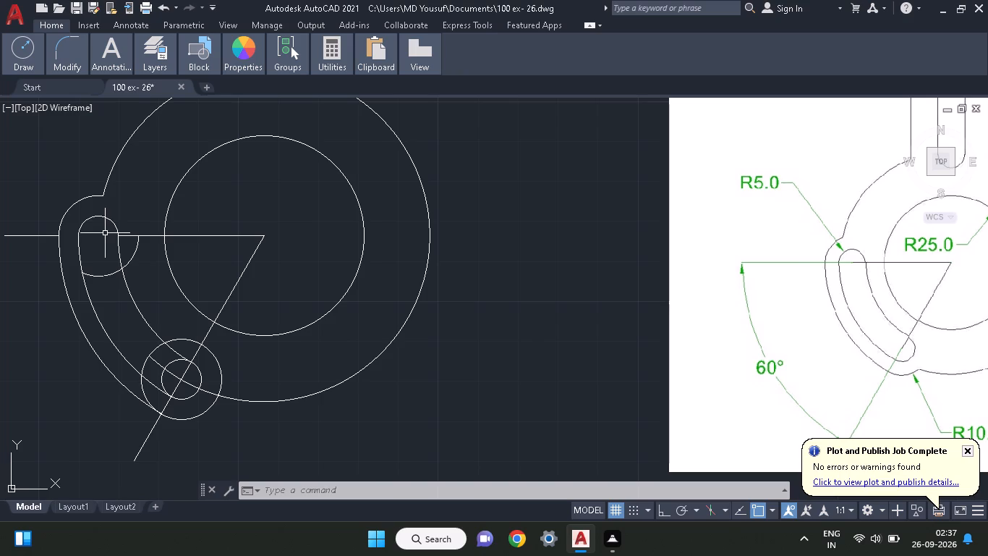
text(tr)
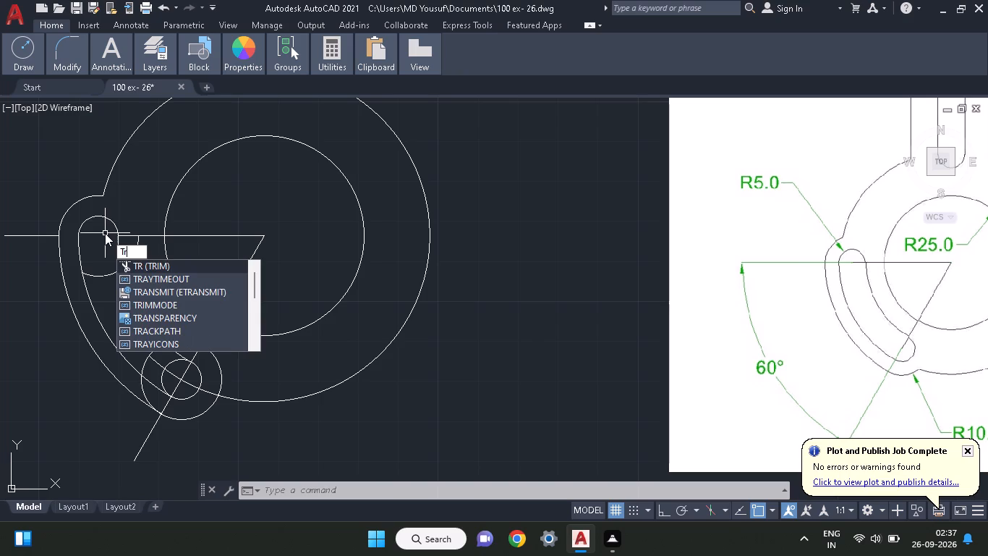
text(im)
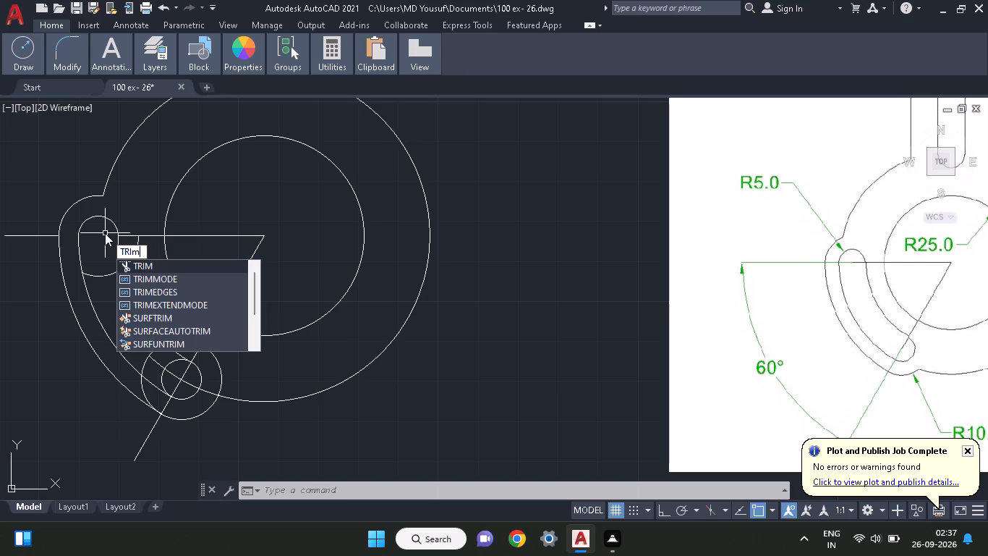
key(space)
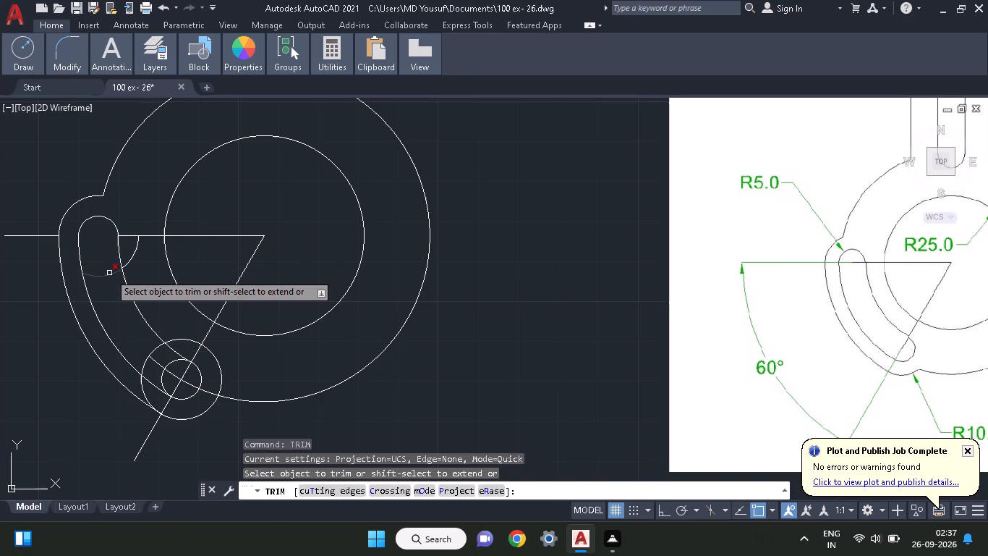
click(109, 273)
key(Escape)
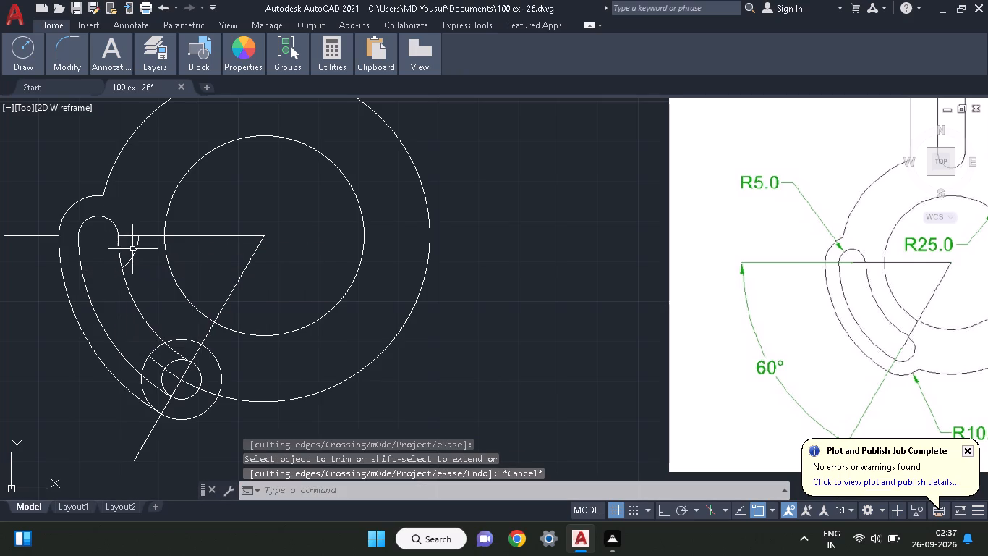
Erase the upper R10 circle's leftover arc between the slot's inner edge and the horizontal line.
click(134, 253)
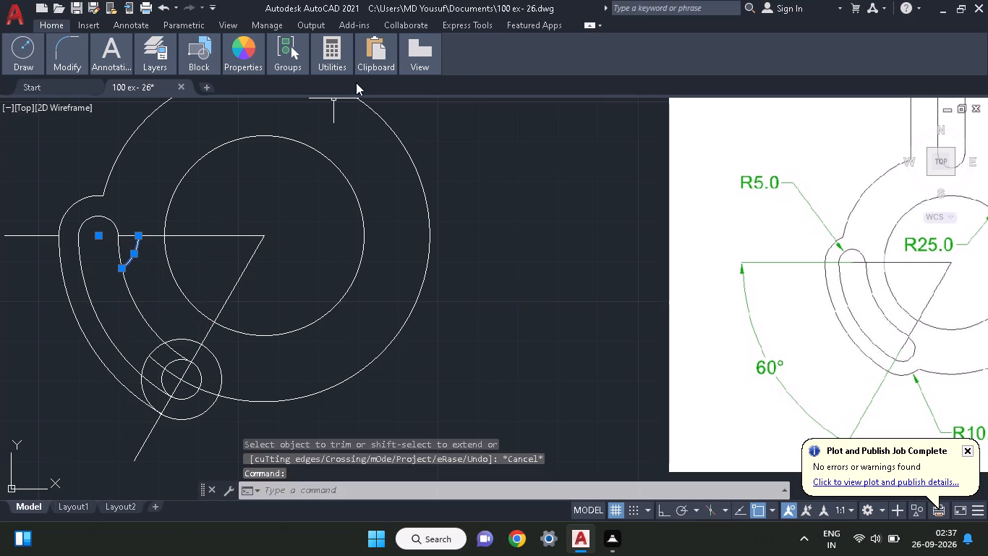
text(er)
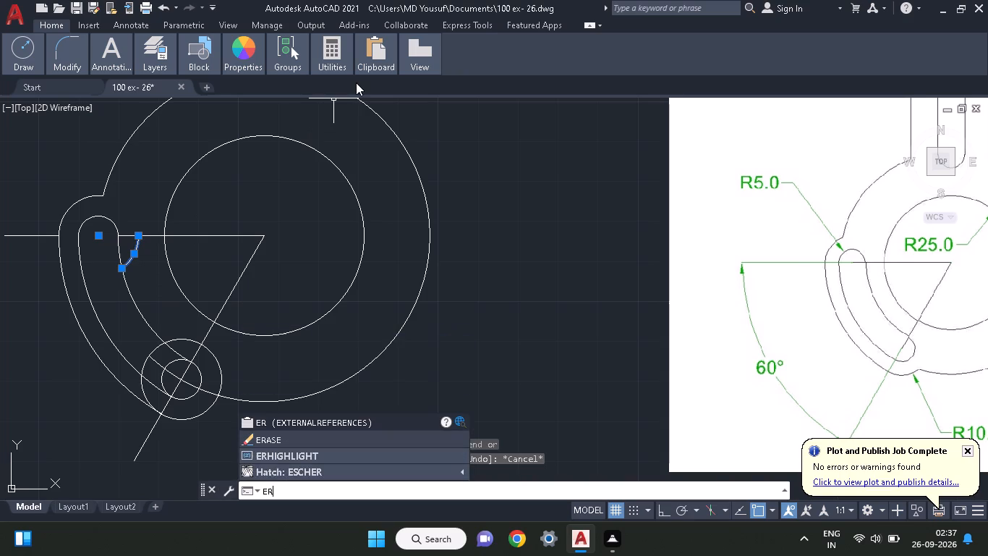
text(ase)
key(space)
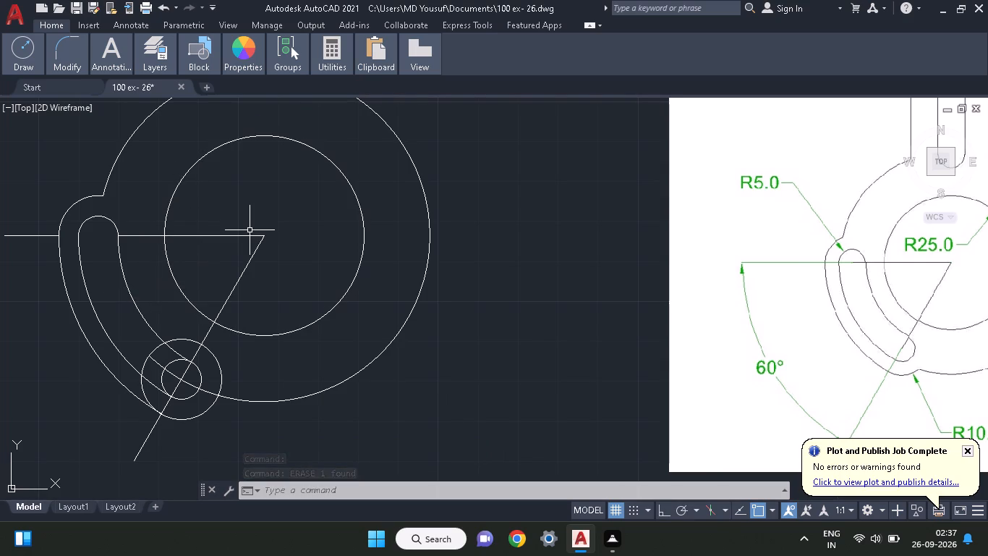
Trim the lower R10 circle's arc from the slot's outer edge, across the slot, to the angled line.
text(tr)
text(im)
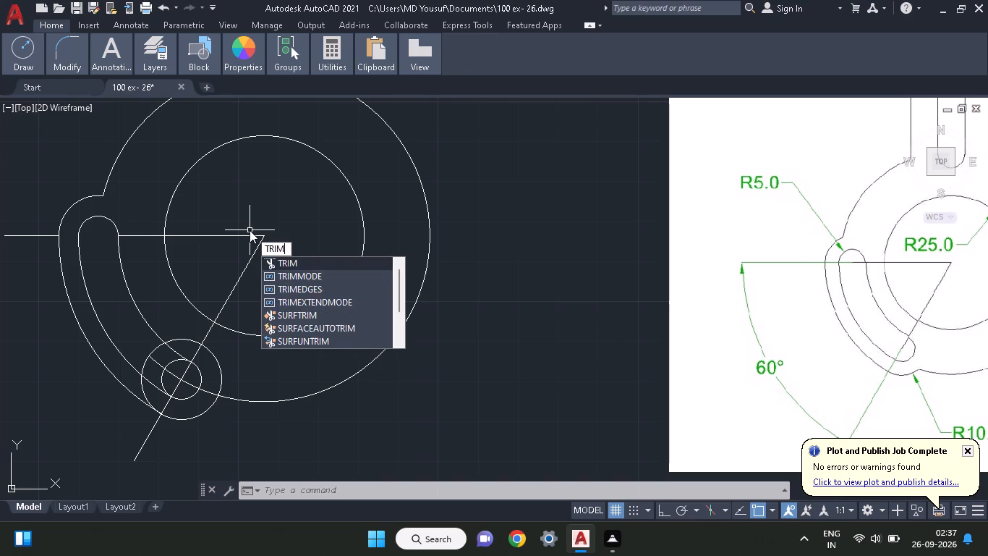
key(space)
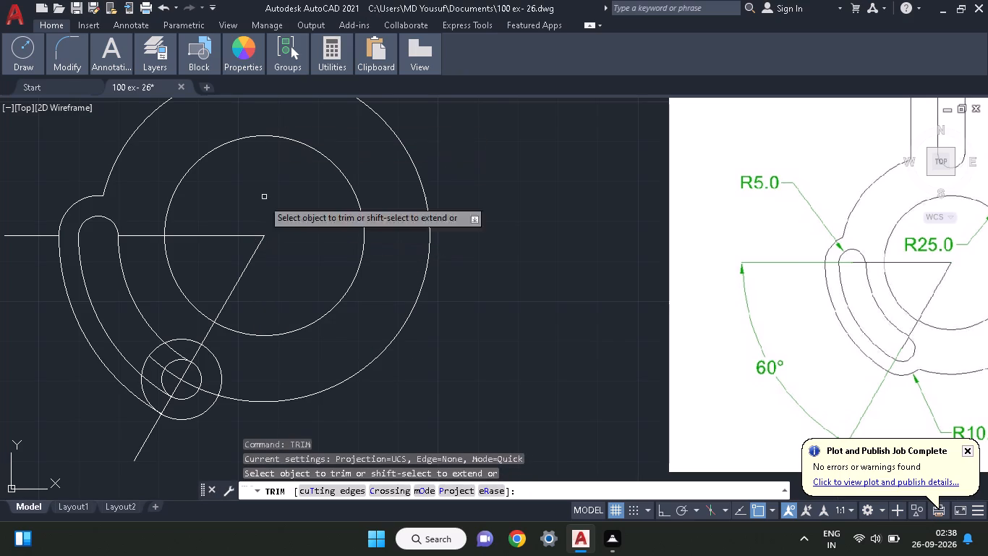
click(158, 352)
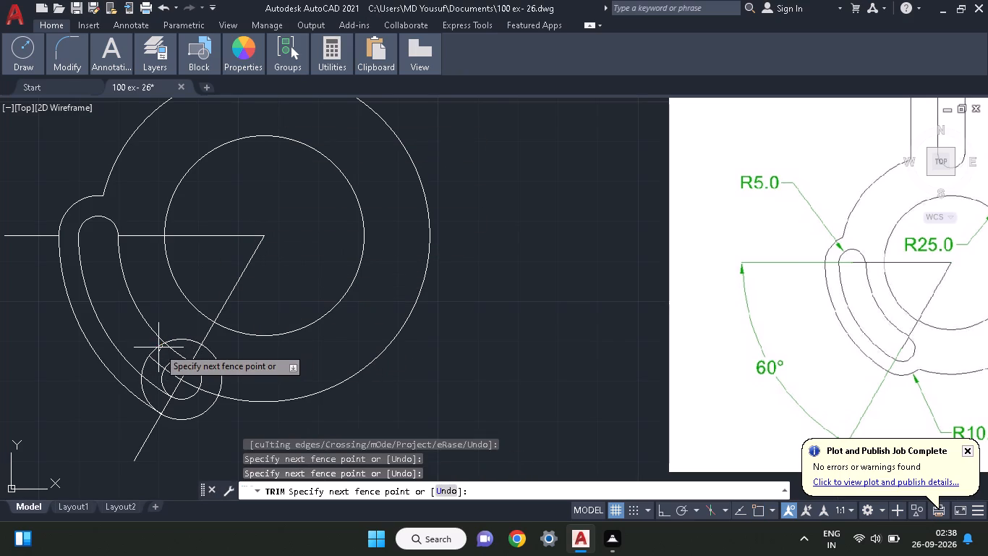
click(155, 347)
key(Escape)
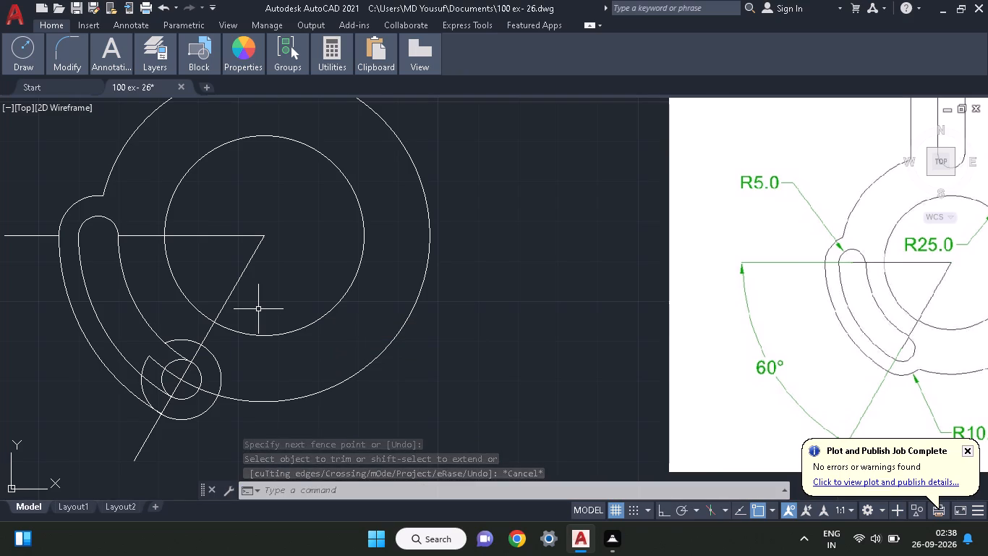
text(trim)
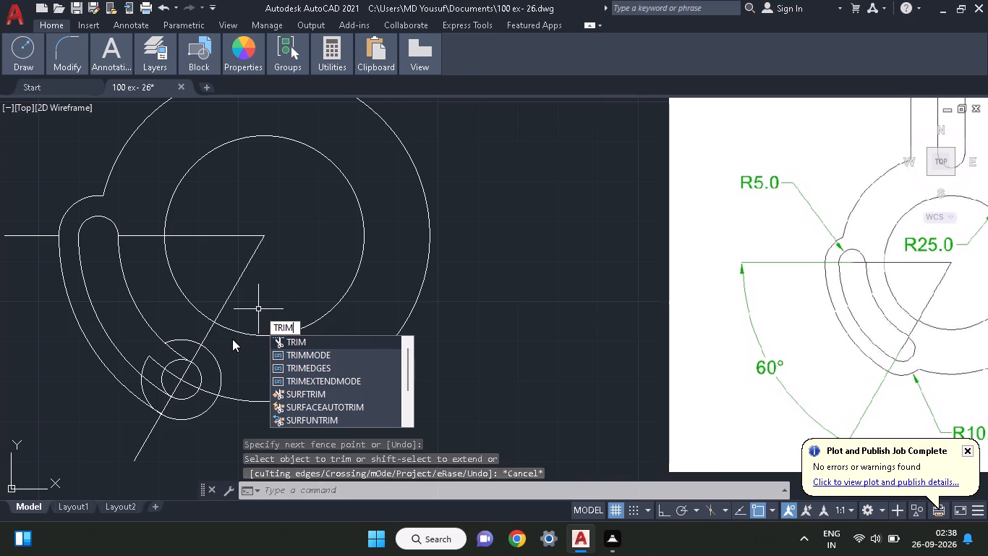
key(space)
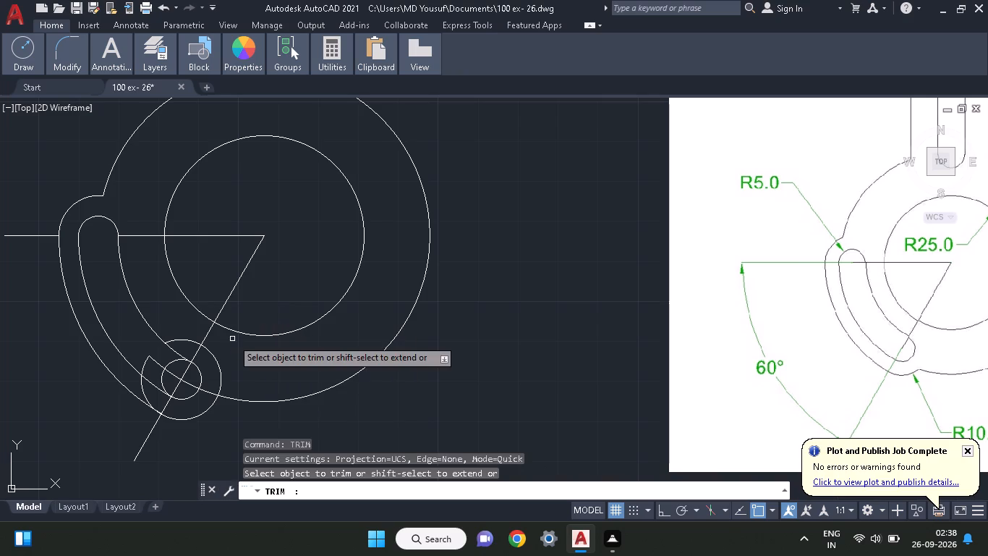
click(189, 342)
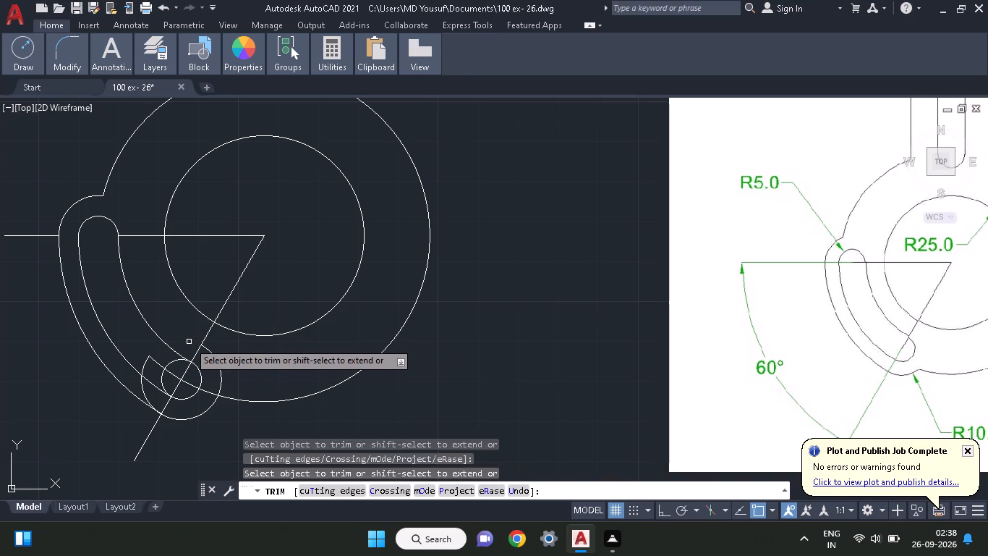
click(142, 366)
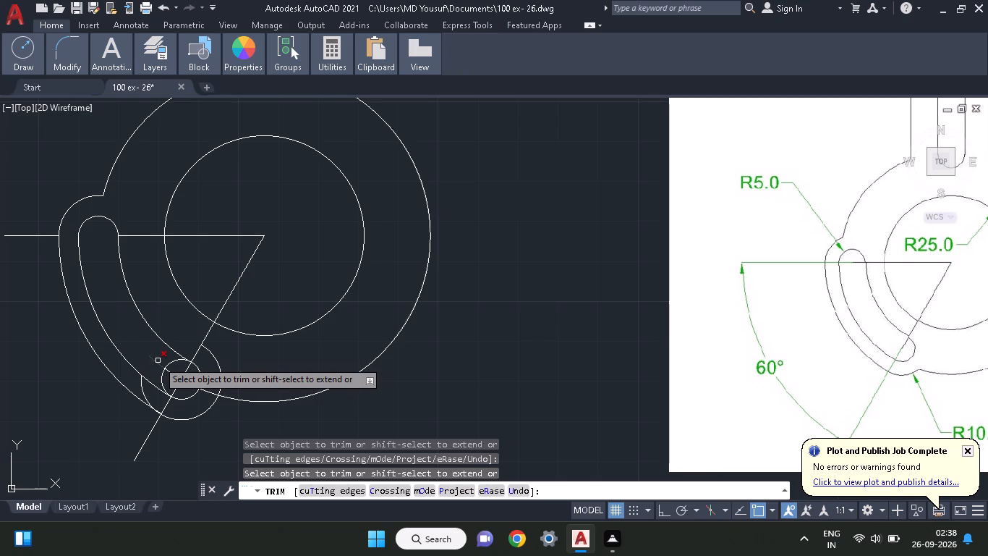
Trim the large outer circle's leftover piece inside the slot, up to the lower R5 circle.
click(158, 361)
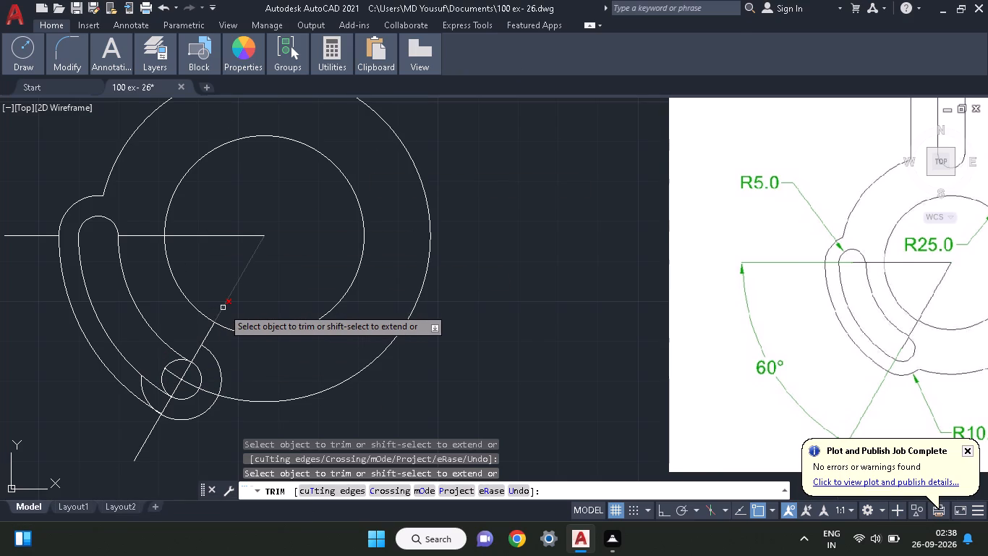
key(Escape)
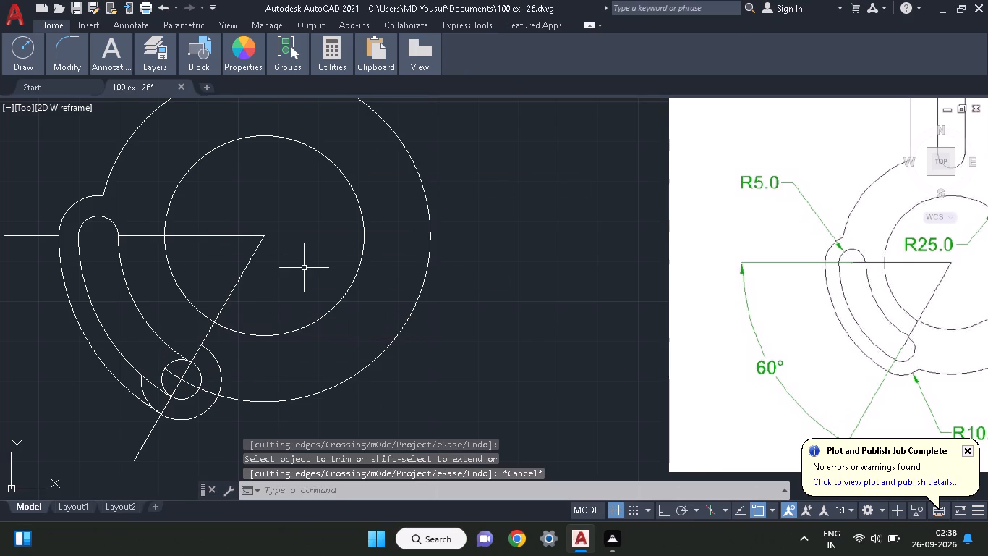
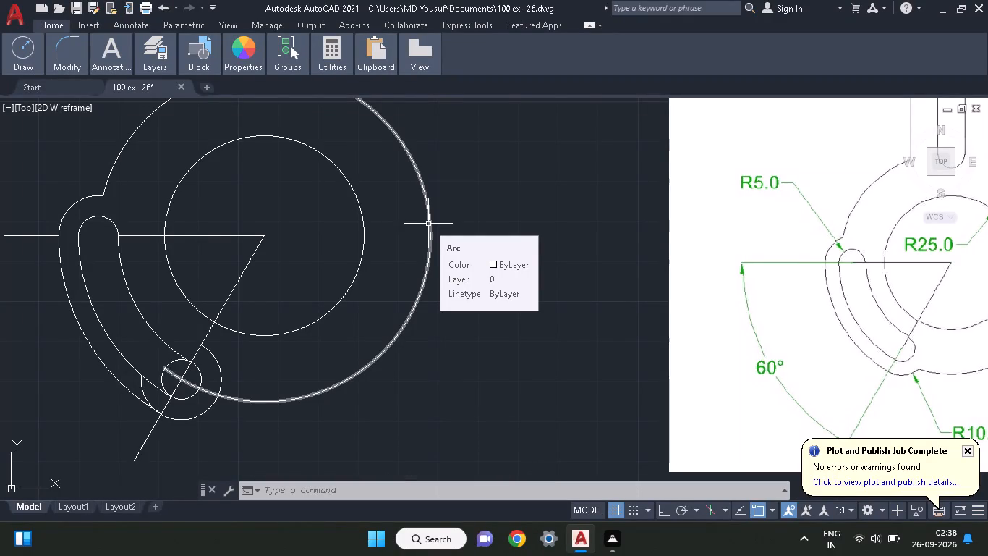
Trim the lower R10 circle's leftover arc between the slot's outer edge and the outer slot outline.
text(tr)
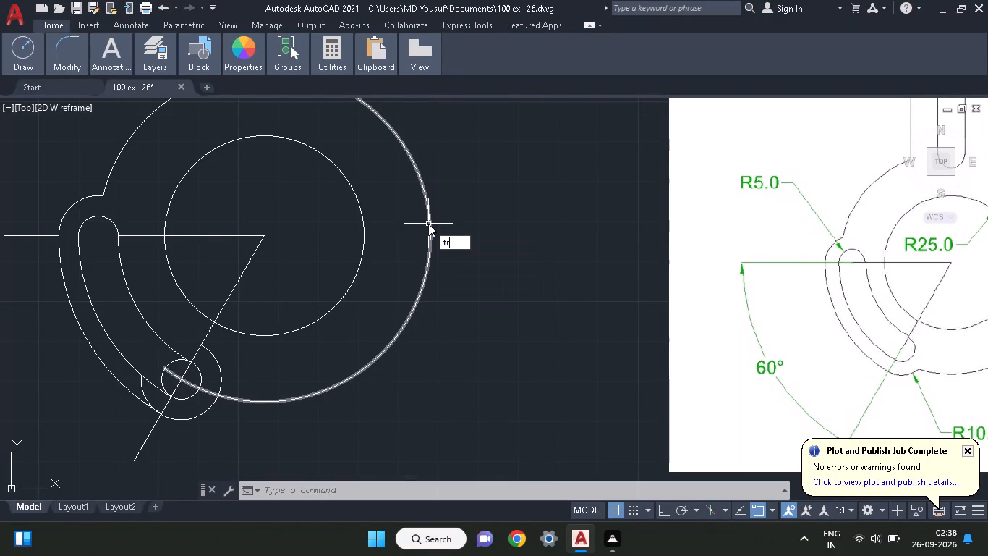
text(im)
key(space)
click(141, 387)
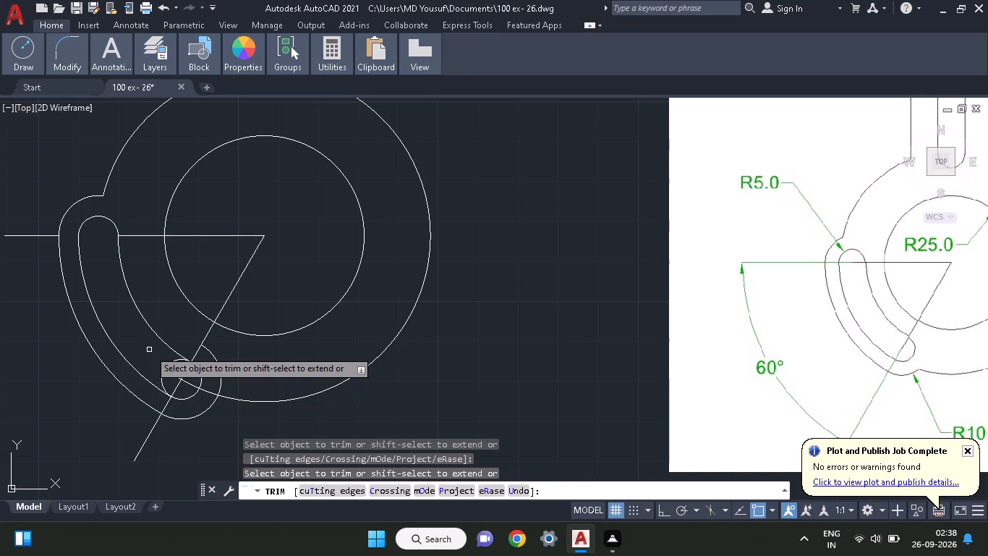
key(Escape)
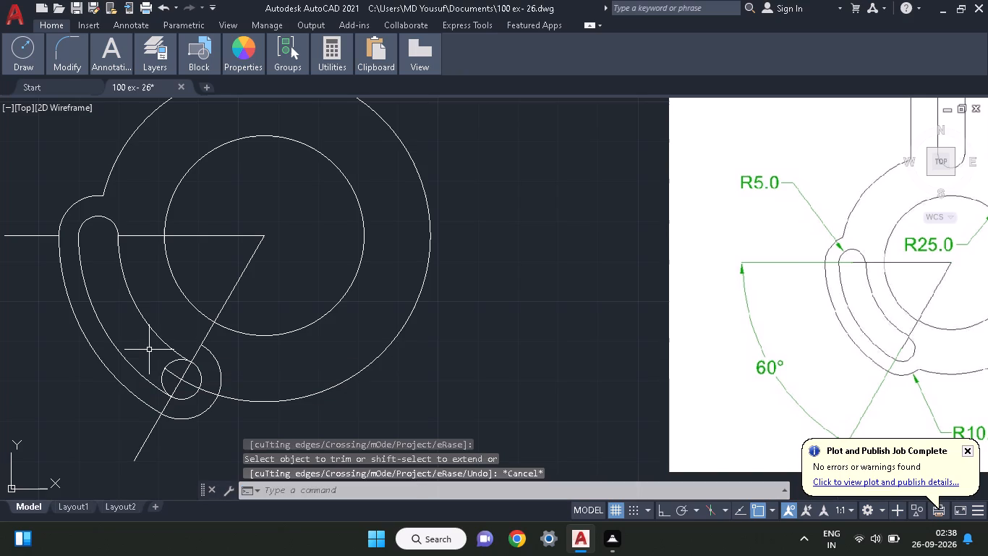
Trim the lower R5 circle's upper arc inside the curved slot, up to the slot's inner edge.
text(tr)
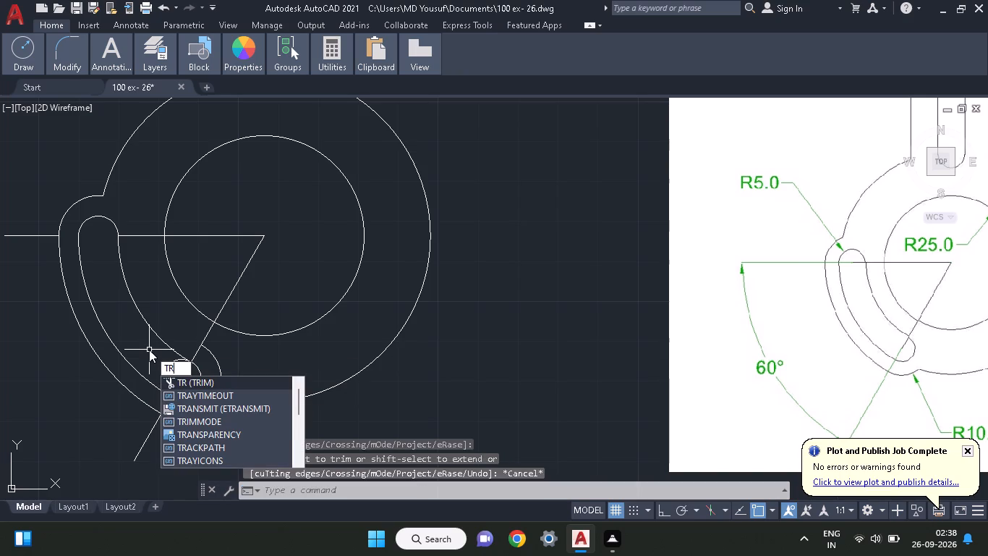
key(i)
key(m)
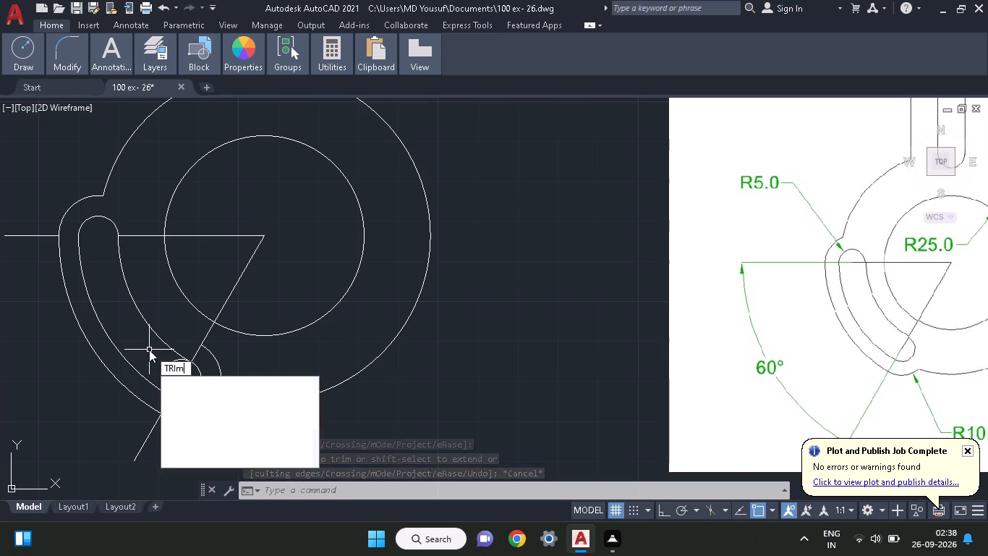
key(space)
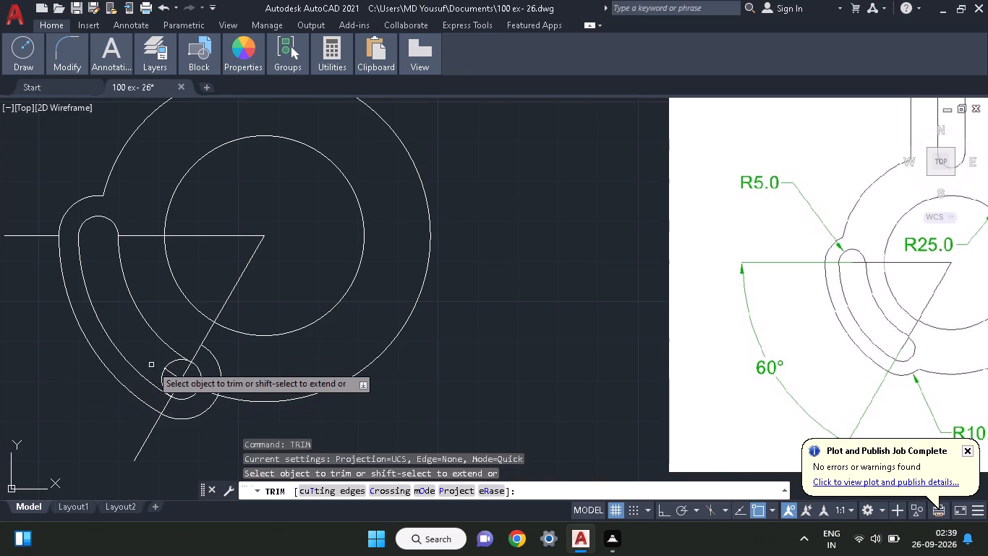
click(167, 365)
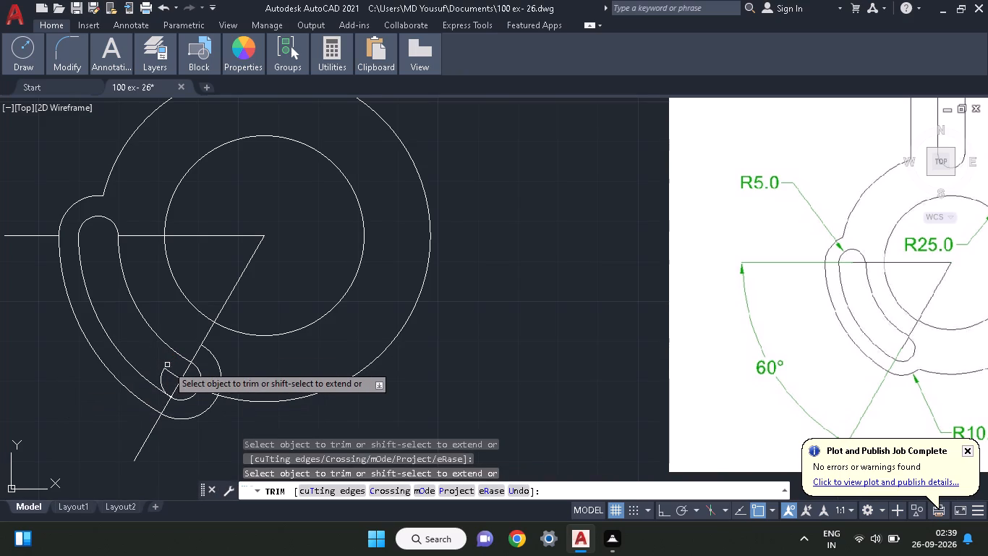
key(Escape)
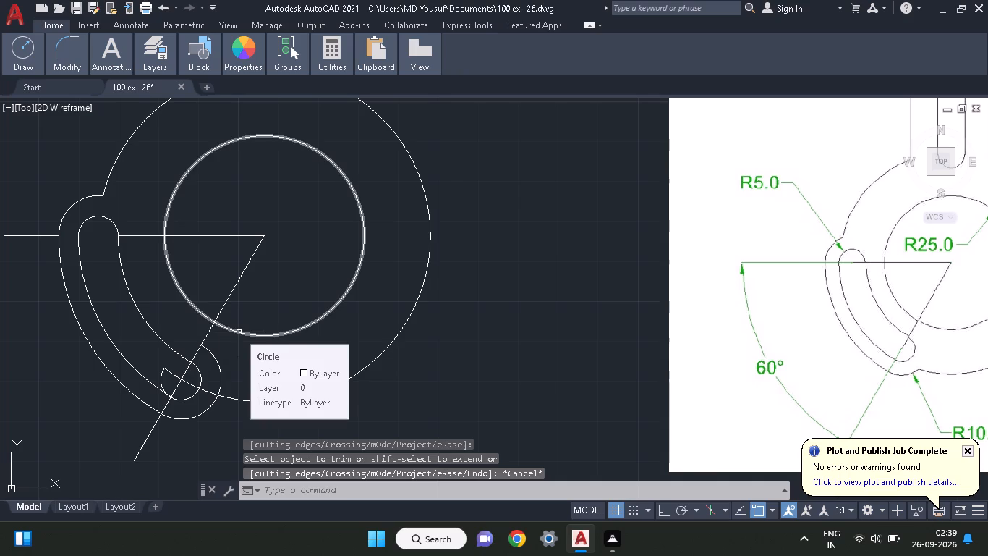
Trim the lower R10 circle's arc inside the plate, from the angled line to the large outer circle.
text(tr)
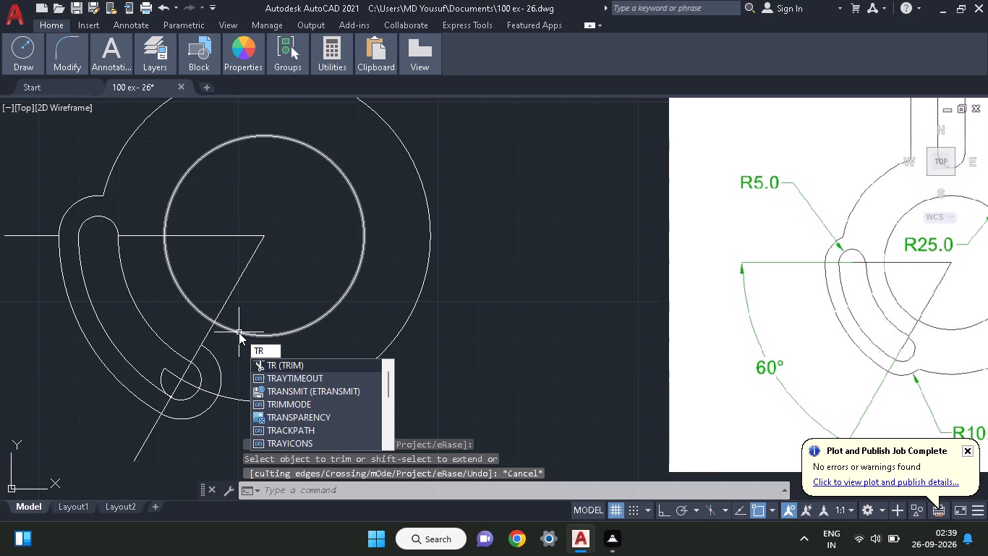
text(im)
key(space)
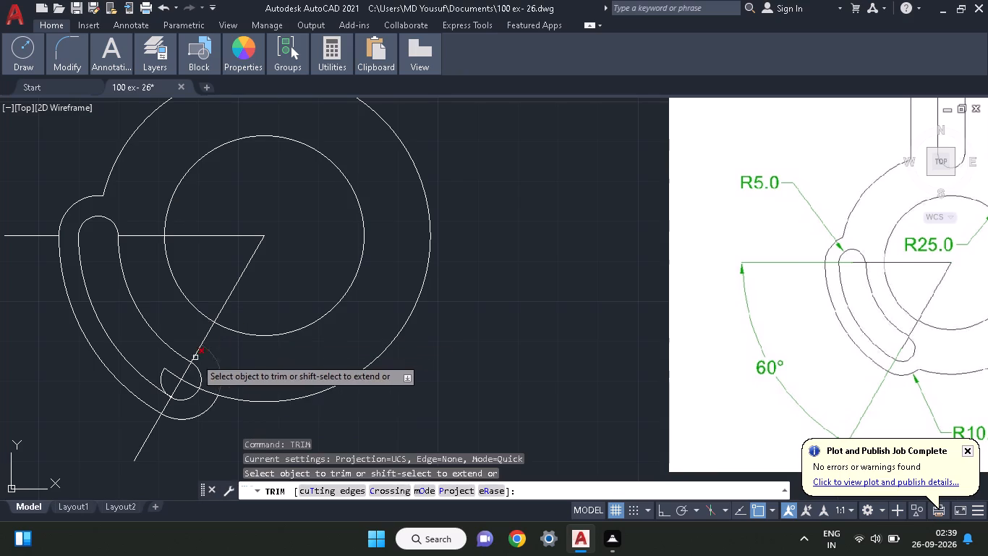
click(217, 367)
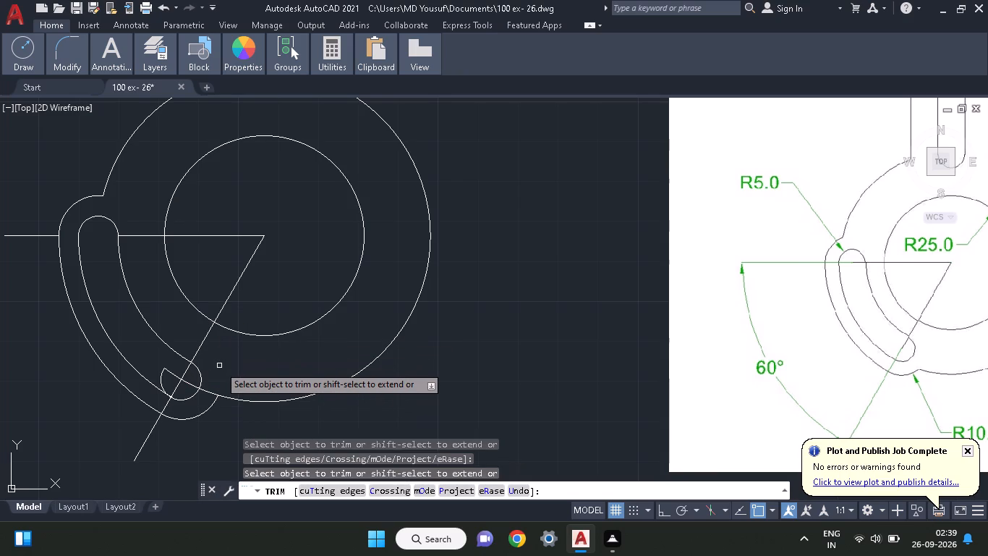
key(Escape)
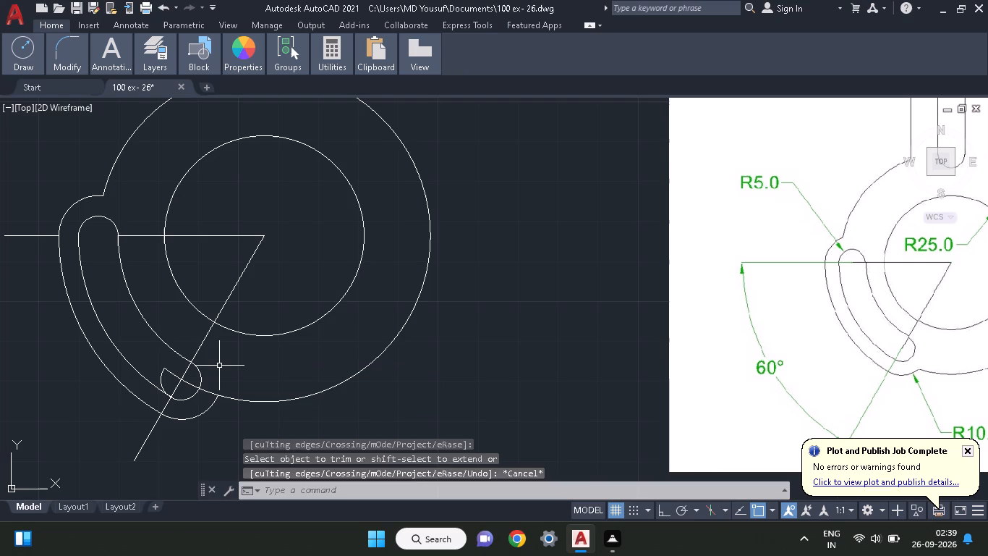
Trim the lower R5 circle's remaining inner arc and the large outer circle's pieces inside the curved slot's lower end.
text(tr)
text(im)
key(space)
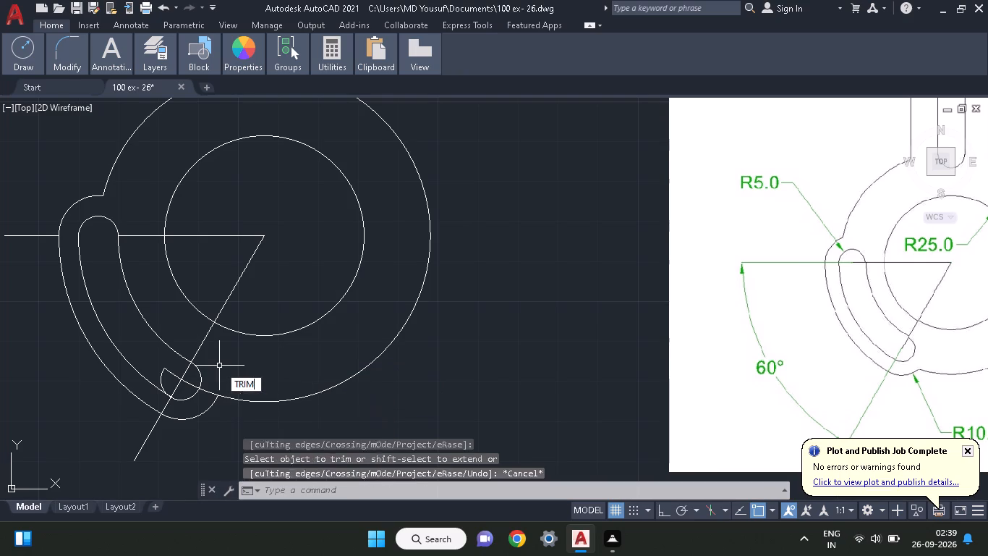
click(162, 374)
click(170, 370)
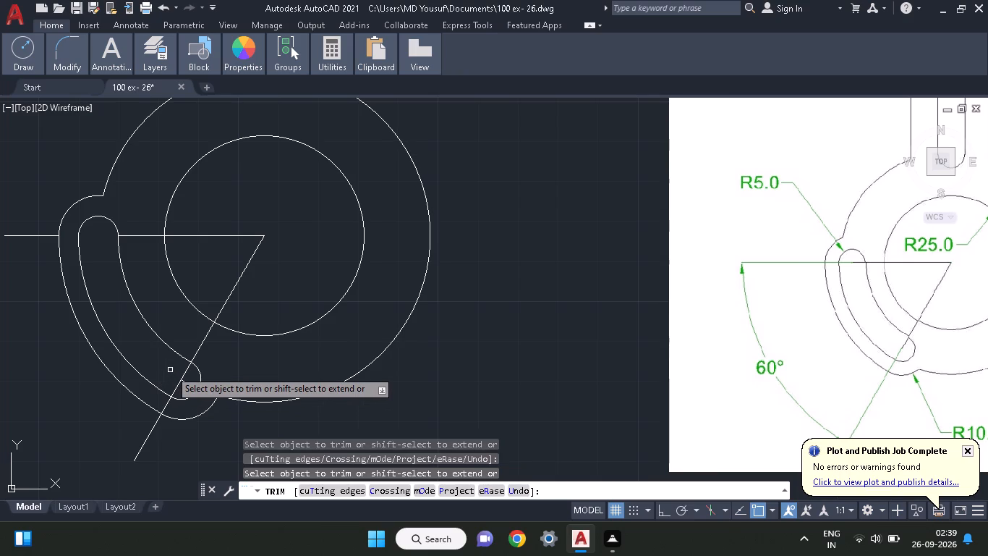
click(184, 383)
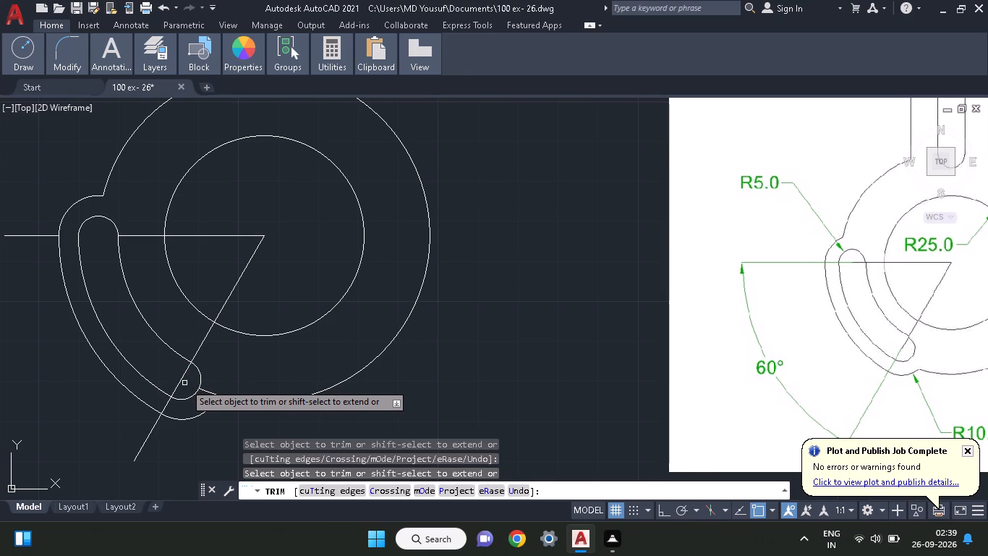
key(Escape)
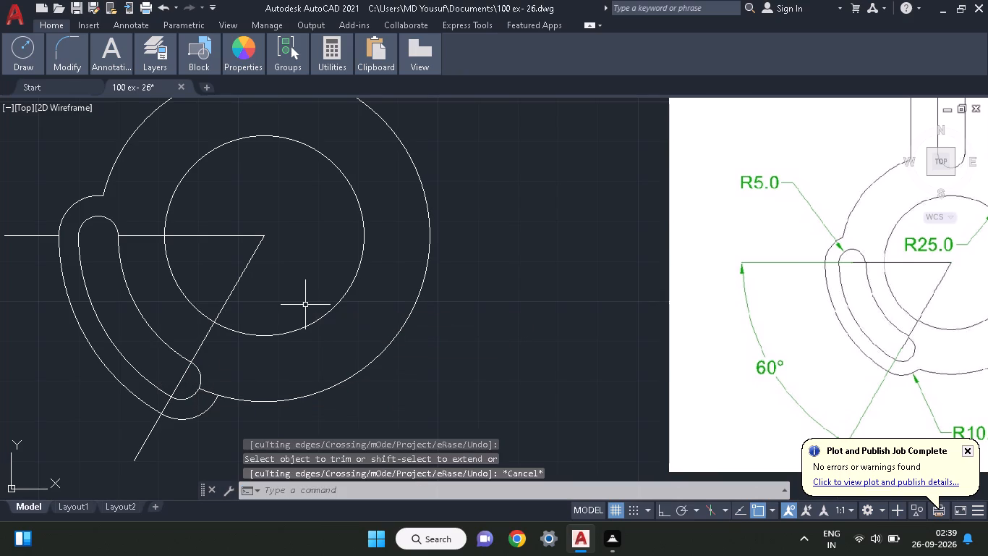
Trim the large outer circle between the slot's lower end and the R10 outline, and the angled line where it crosses the slot.
text(trim)
key(space)
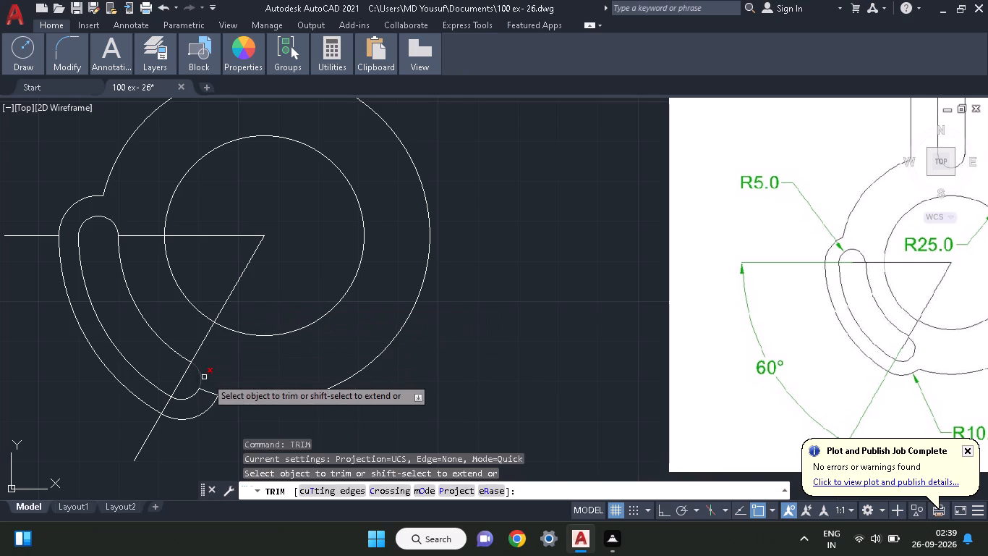
click(210, 391)
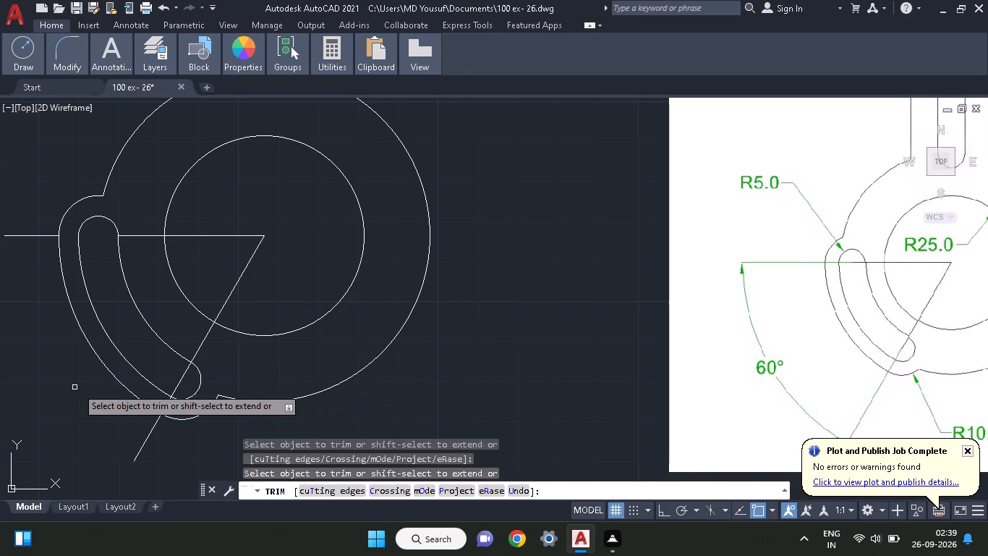
click(180, 378)
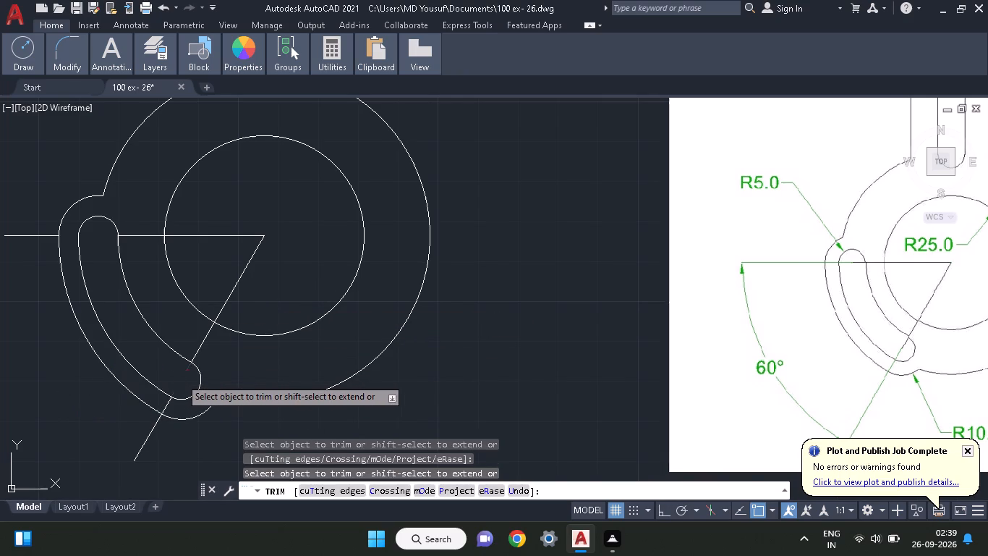
right_click(148, 371)
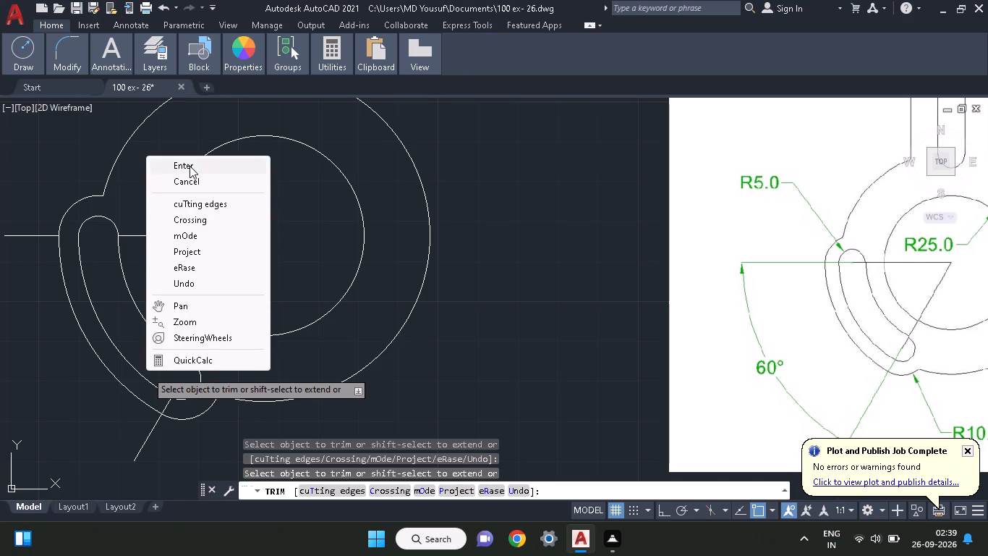
click(189, 166)
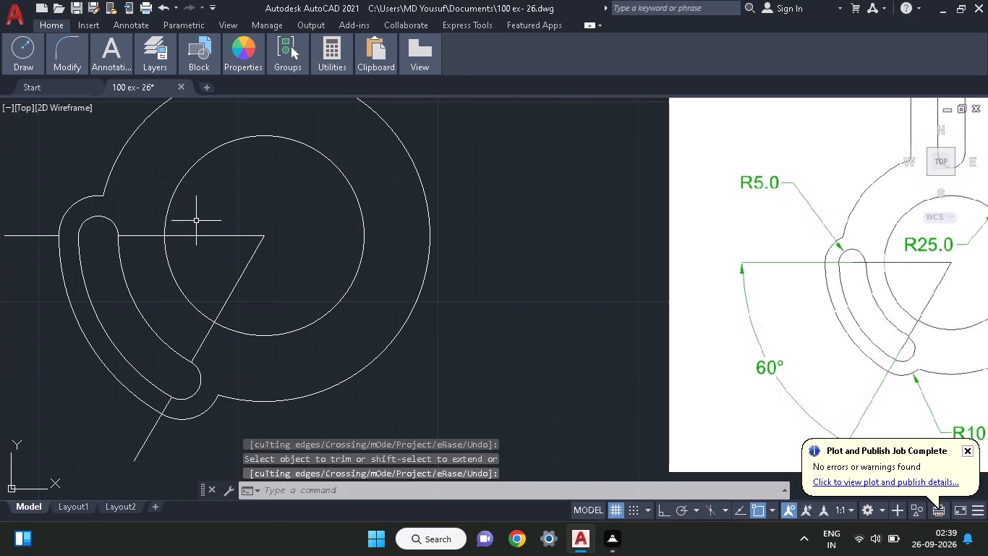
Trim the large outer circle's arc between the vertical slot and the arm's right edge.
ctrl+scroll(221, 214, down, 1)
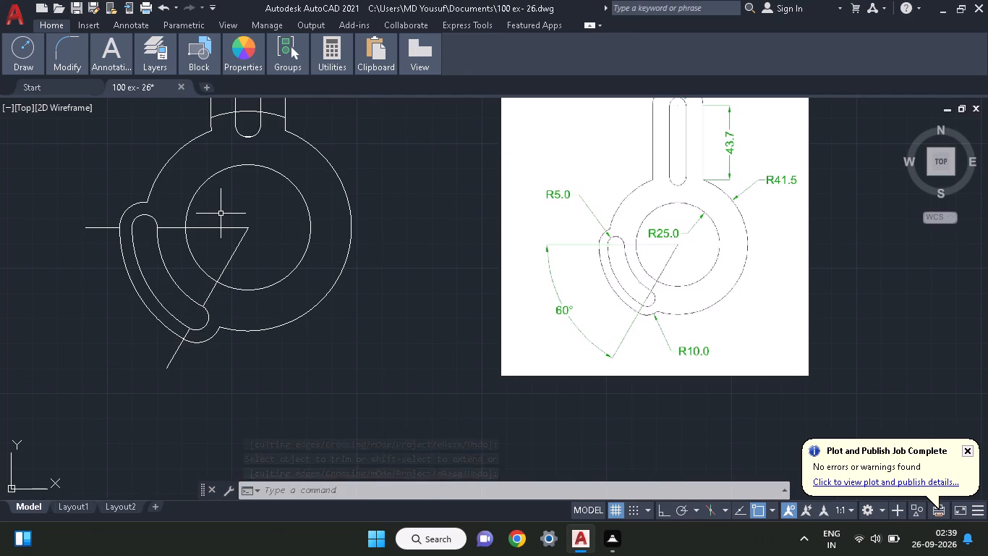
middle_drag(221, 214, 221, 311)
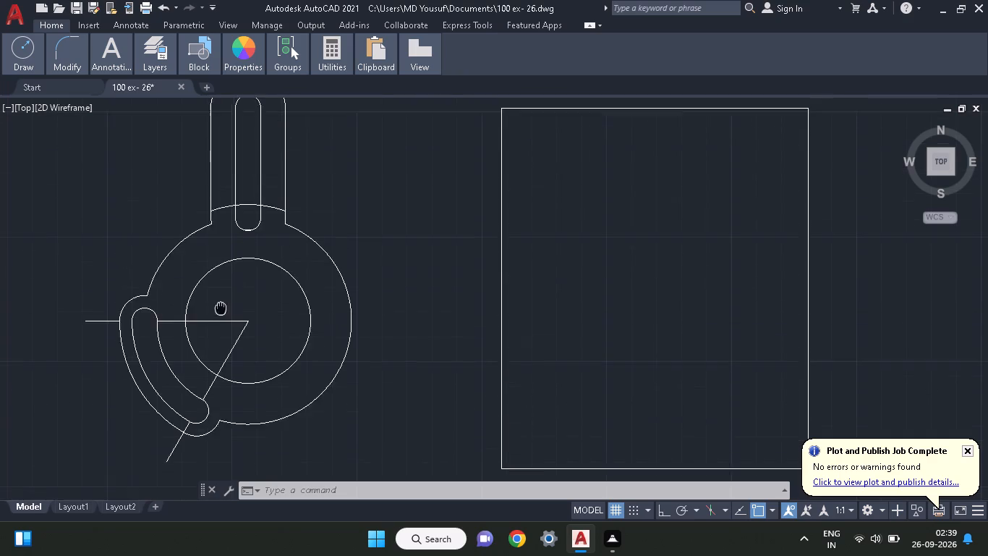
middle_drag(221, 311, 219, 347)
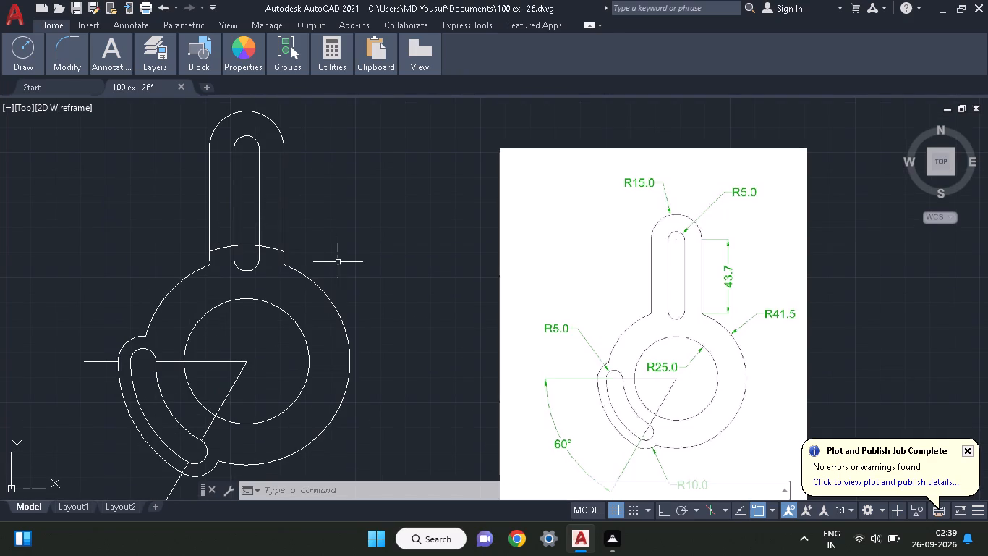
text(trim)
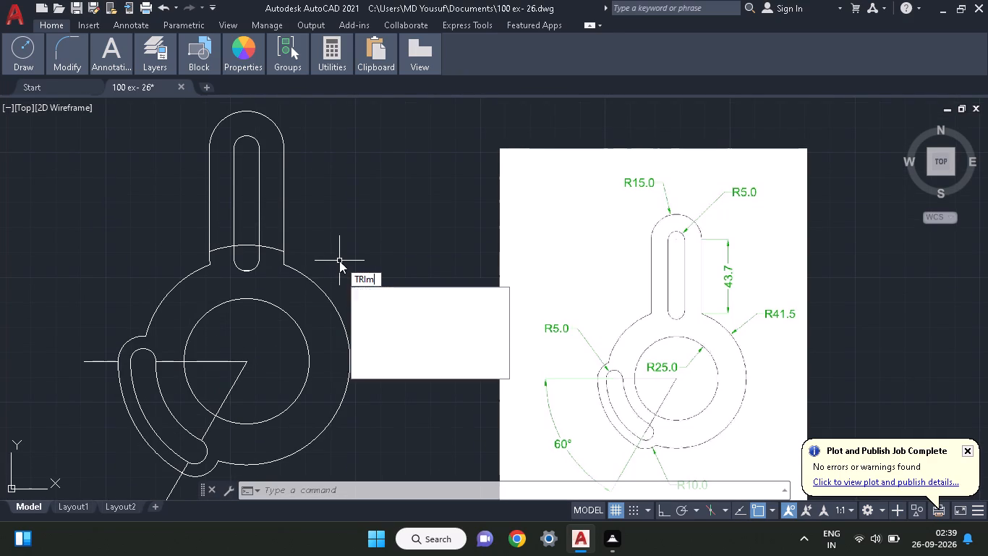
key(space)
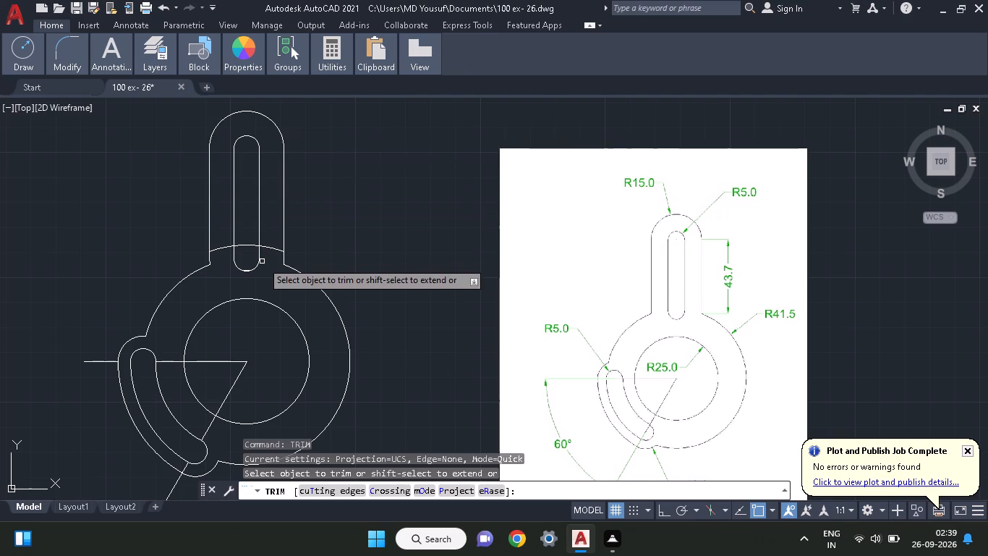
click(273, 248)
right_click(312, 211)
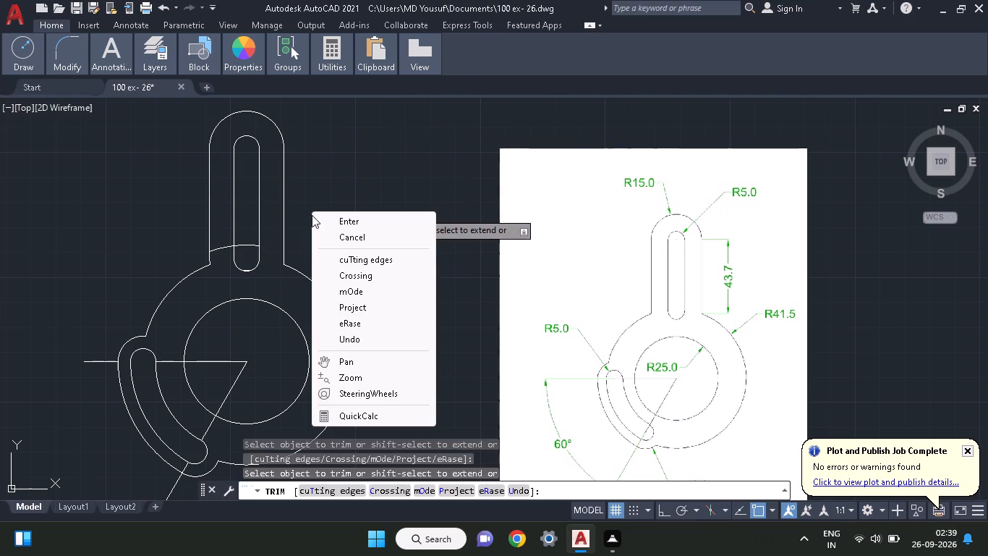
click(320, 224)
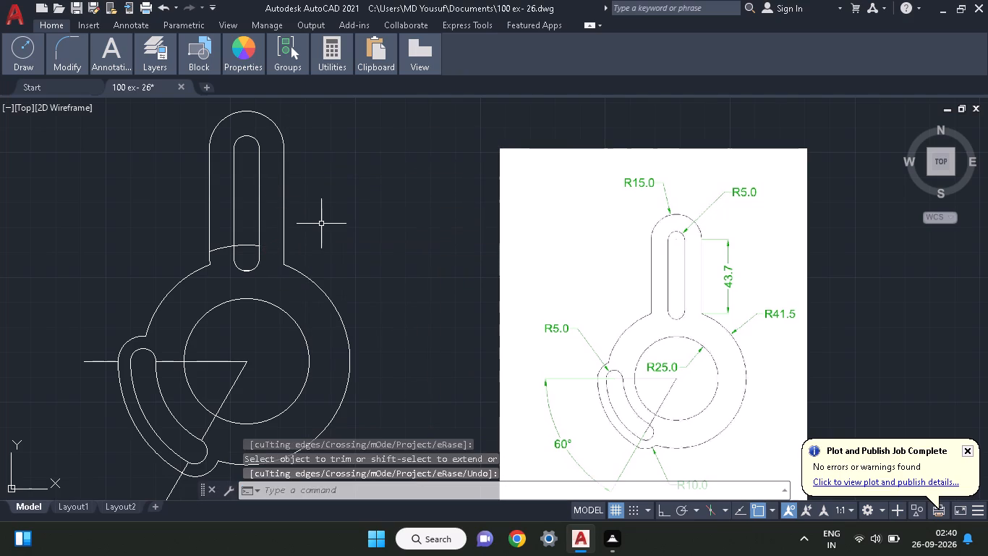
Trim the large outer circle's arc between the arm's left edge and the vertical slot.
text(tr)
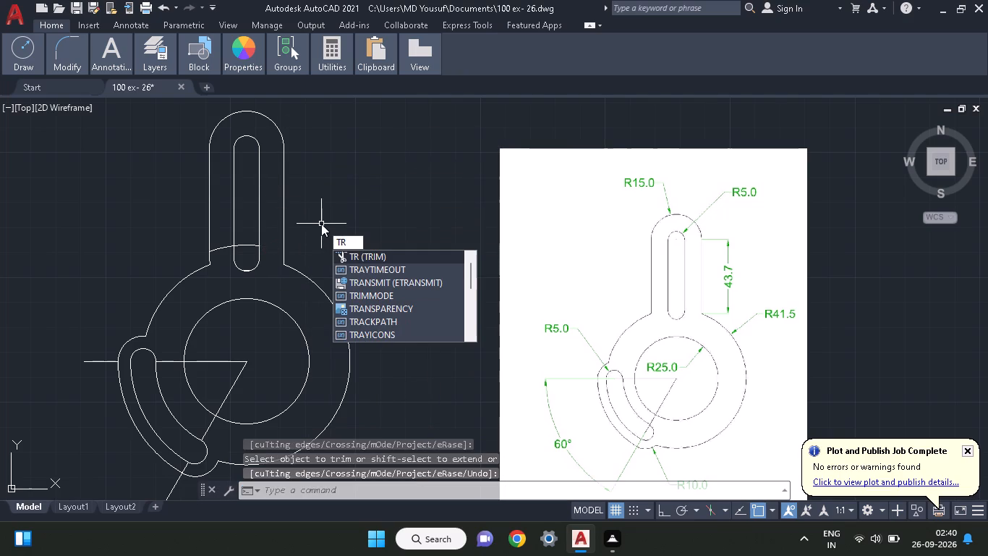
key(i)
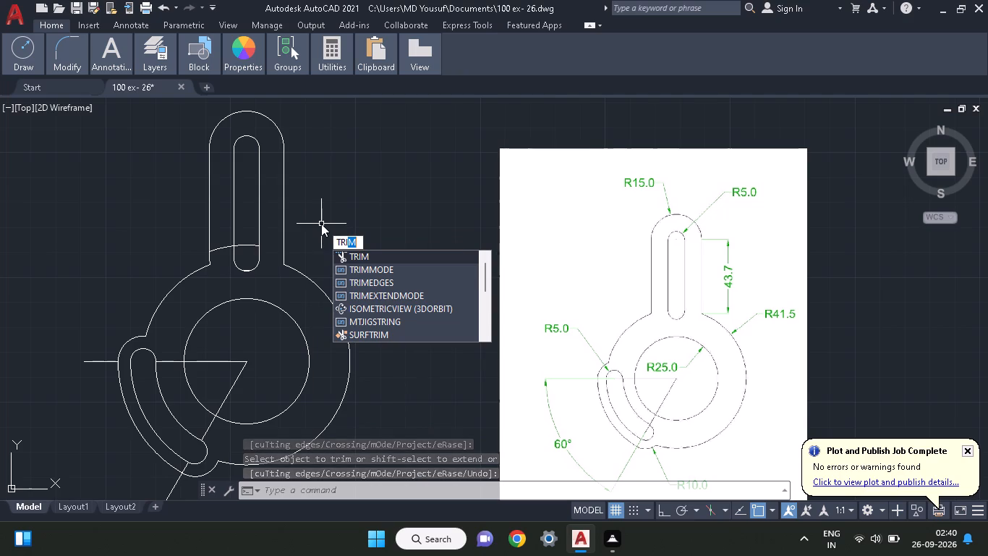
text(m)
key(space)
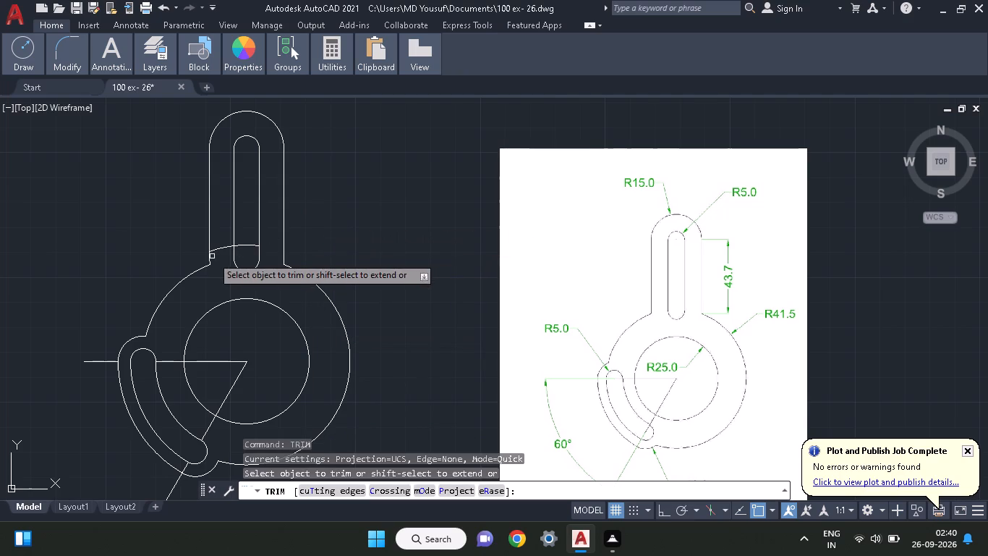
click(221, 248)
key(Escape)
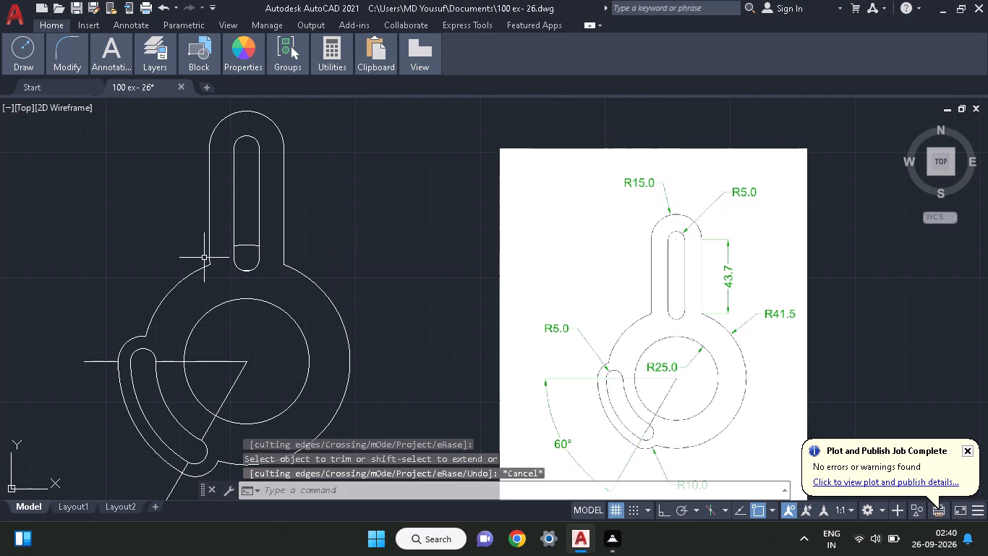
click(205, 258)
key(Escape)
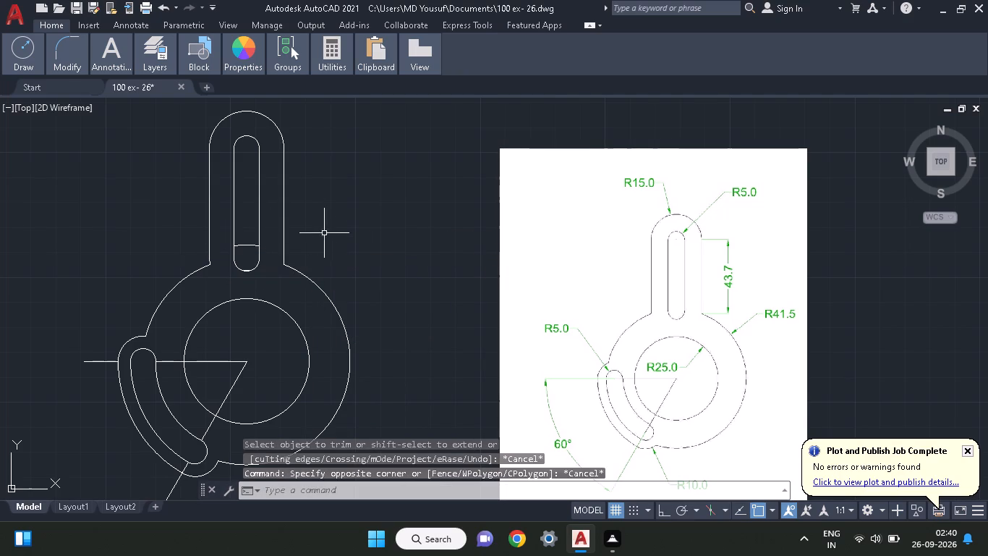
click(331, 240)
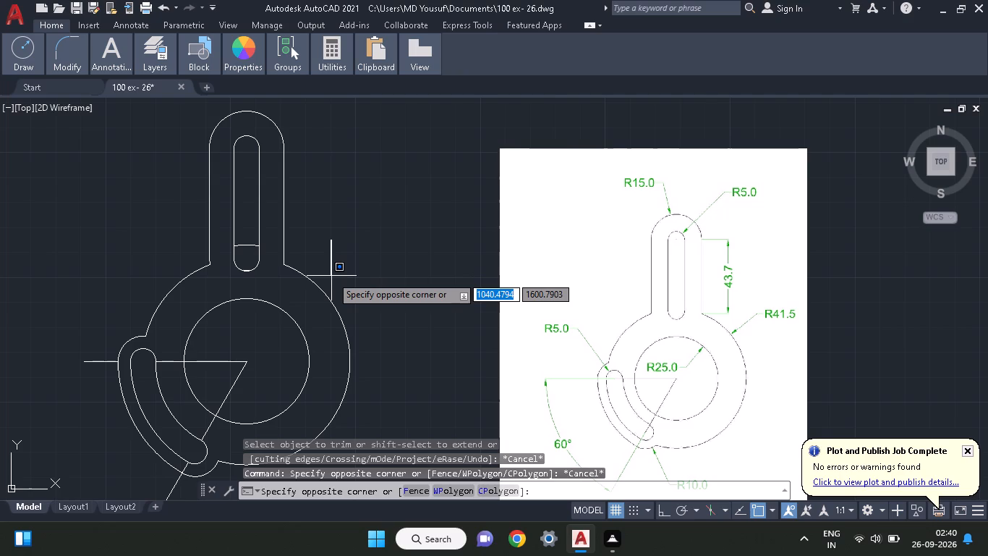
Trim the leftover arc crossing the inside of the vertical slot near its lower end.
click(312, 256)
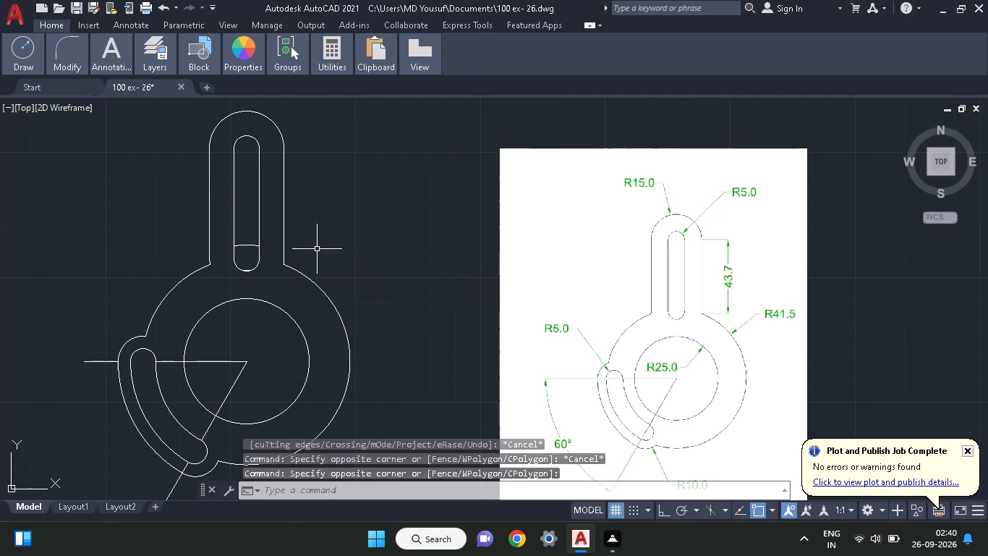
text(tr)
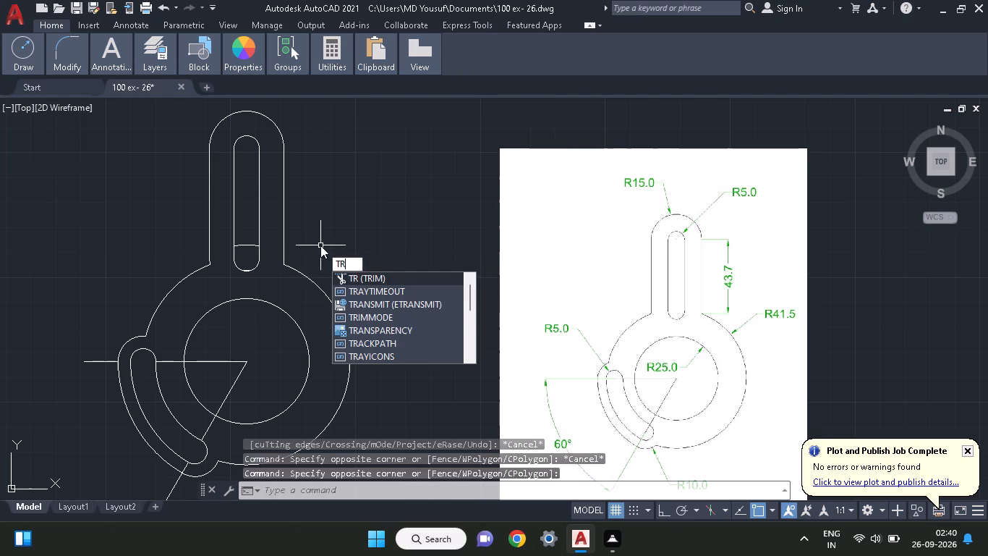
text(im)
key(space)
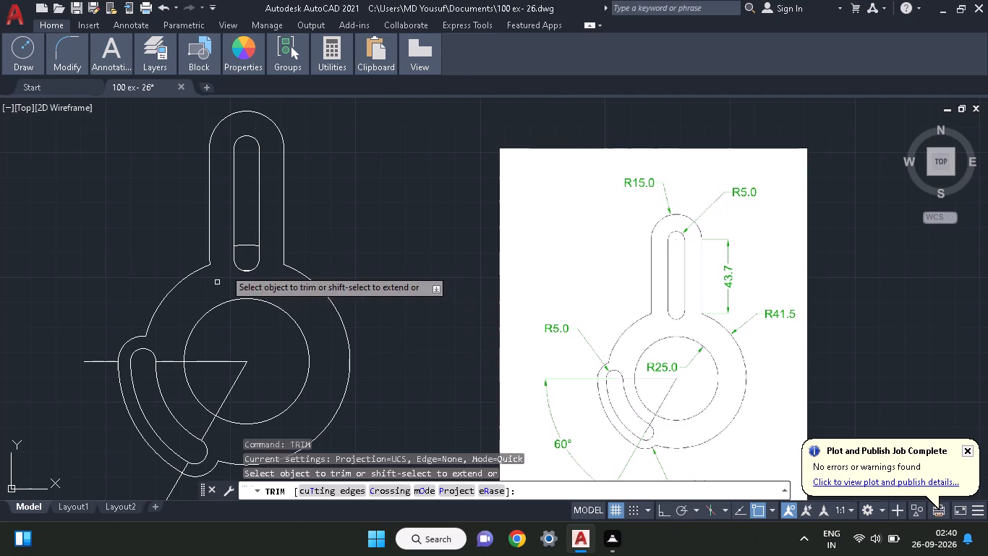
click(250, 247)
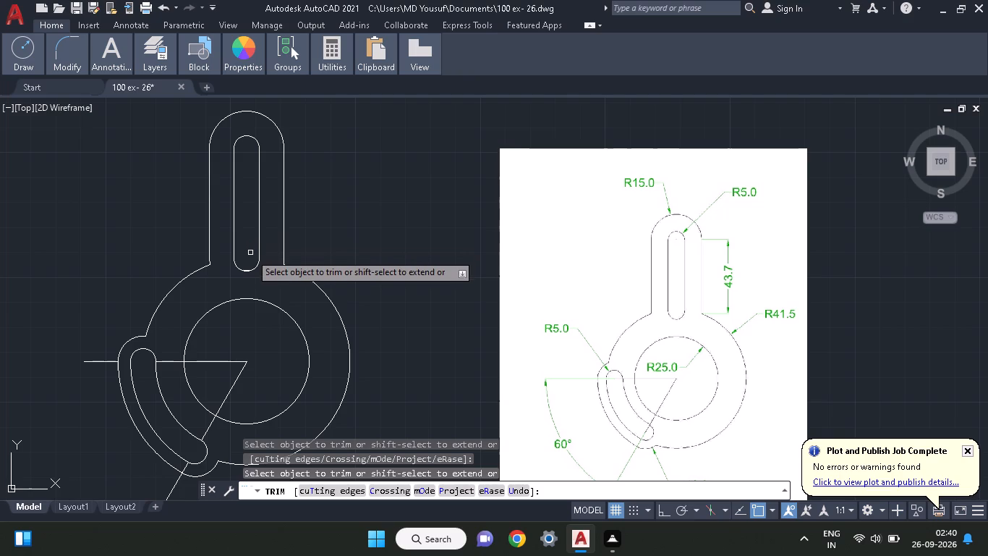
right_click(310, 229)
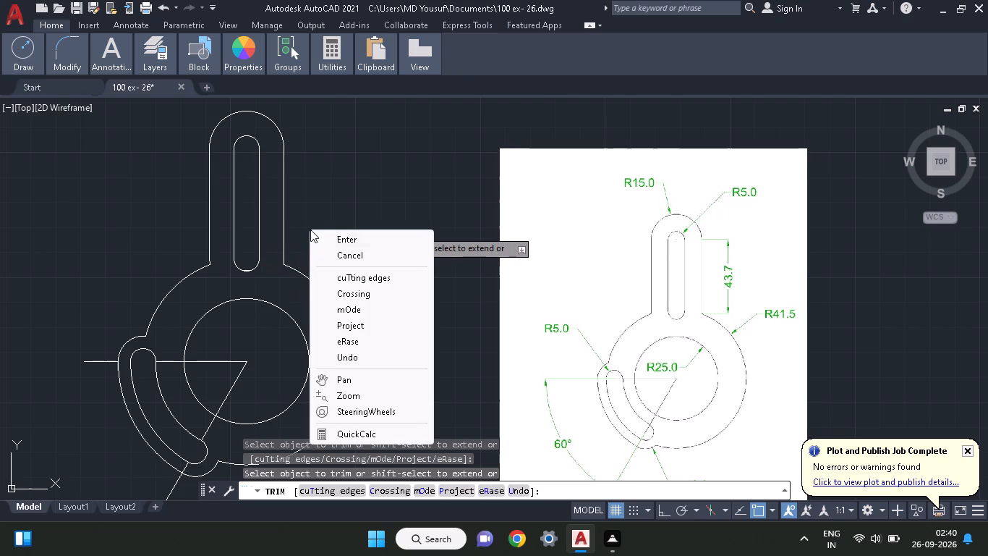
click(317, 240)
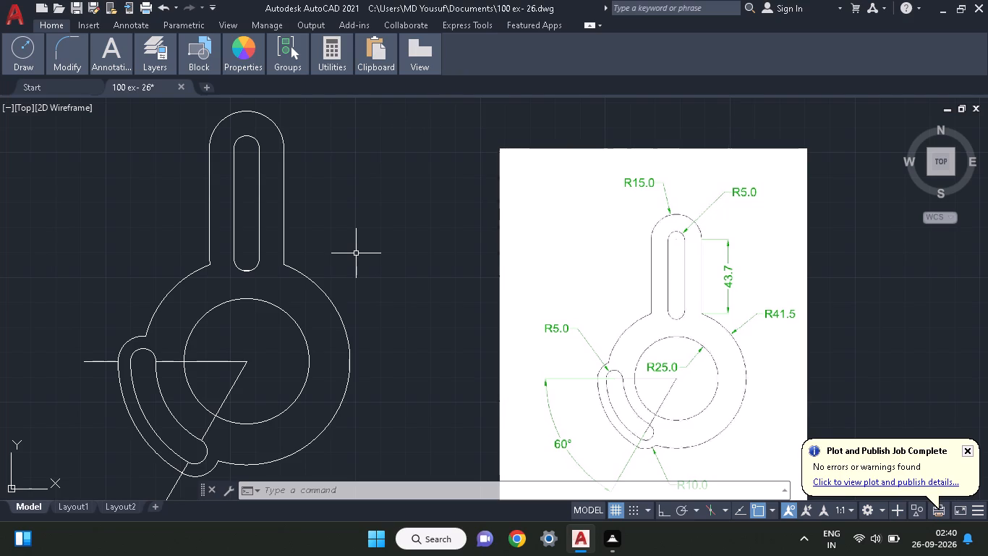
Erase the horizontal construction line between the R25 circle's centre and the curved slot.
click(235, 363)
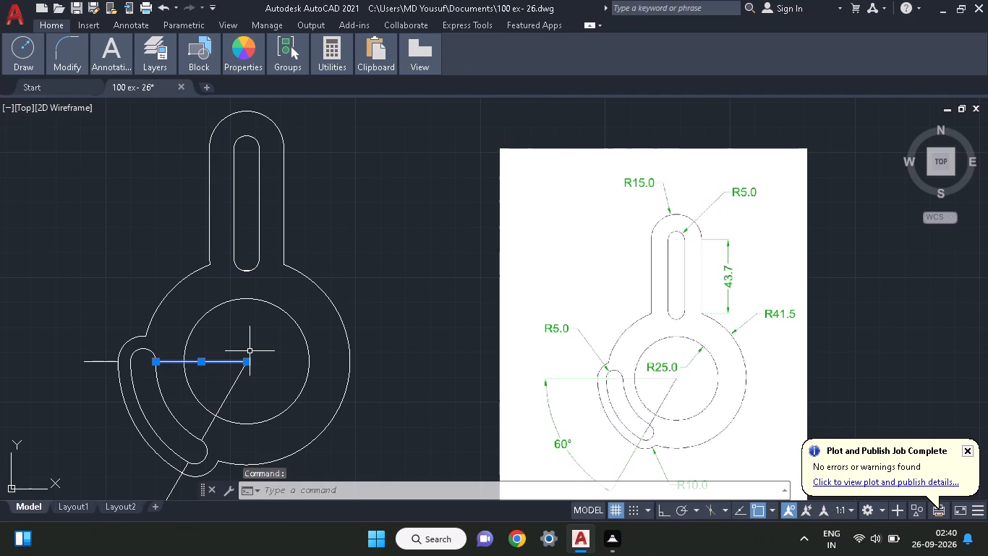
right_click(250, 351)
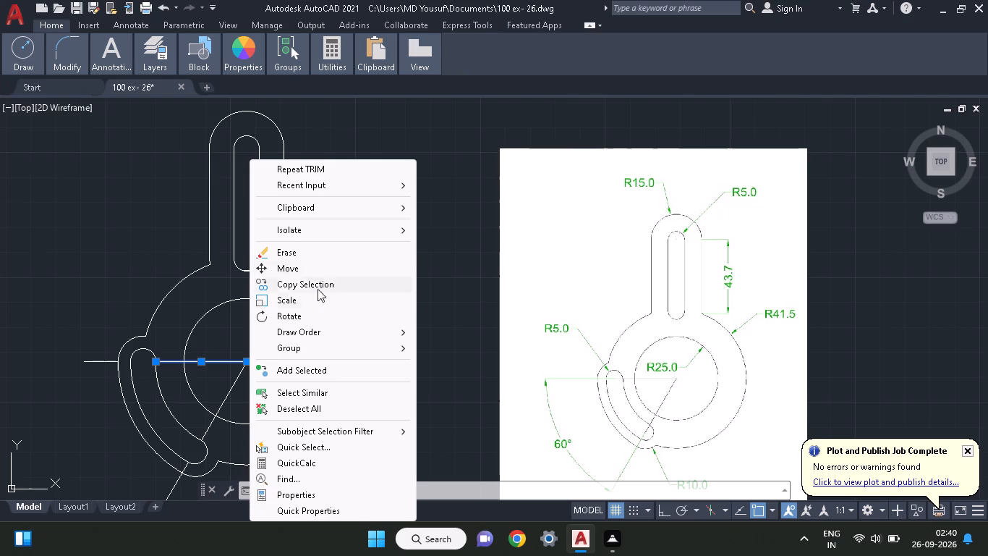
key(Escape)
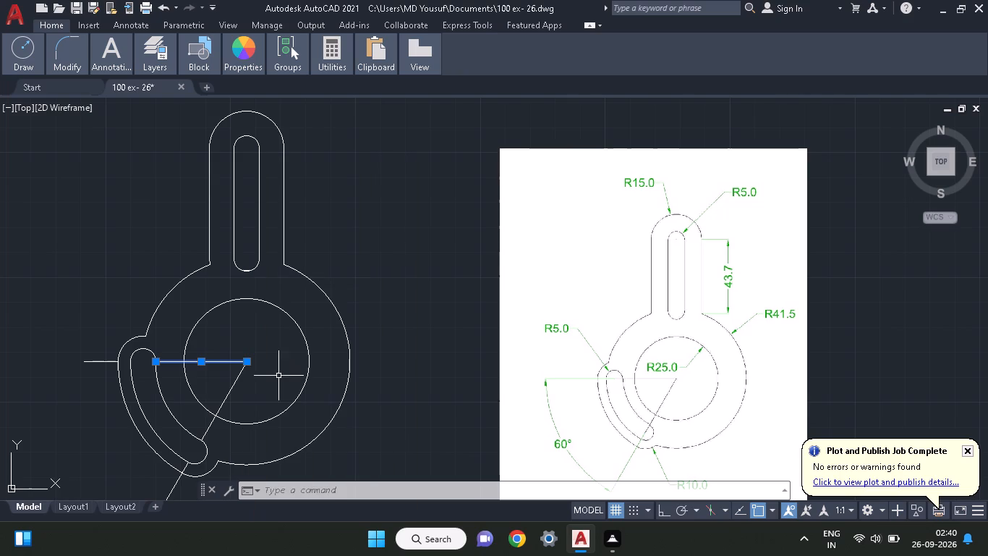
text(er)
text(as)
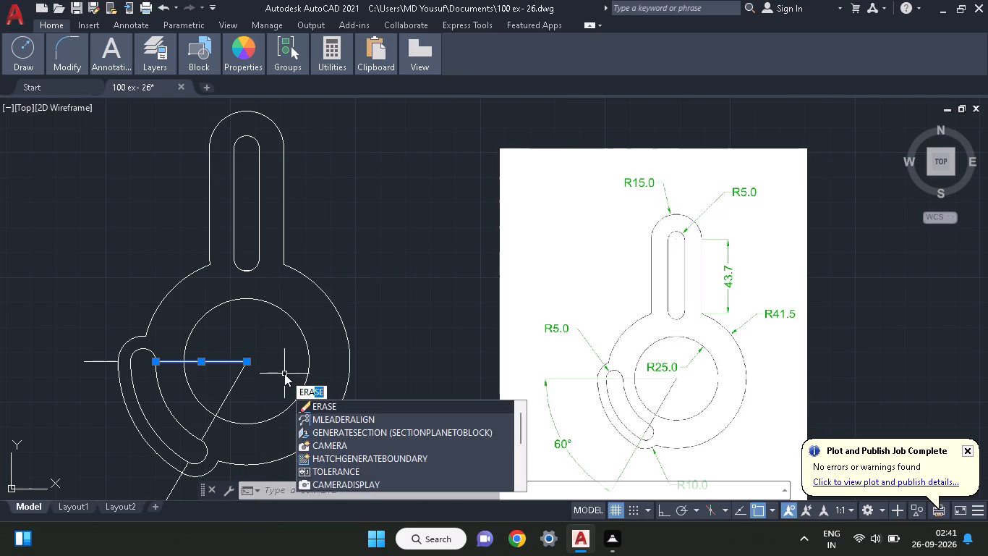
key(e)
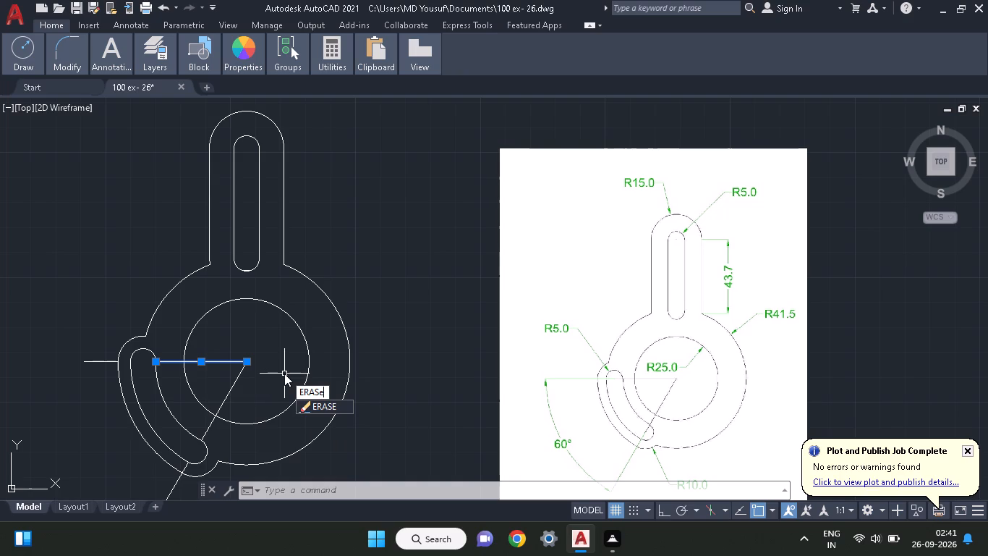
key(space)
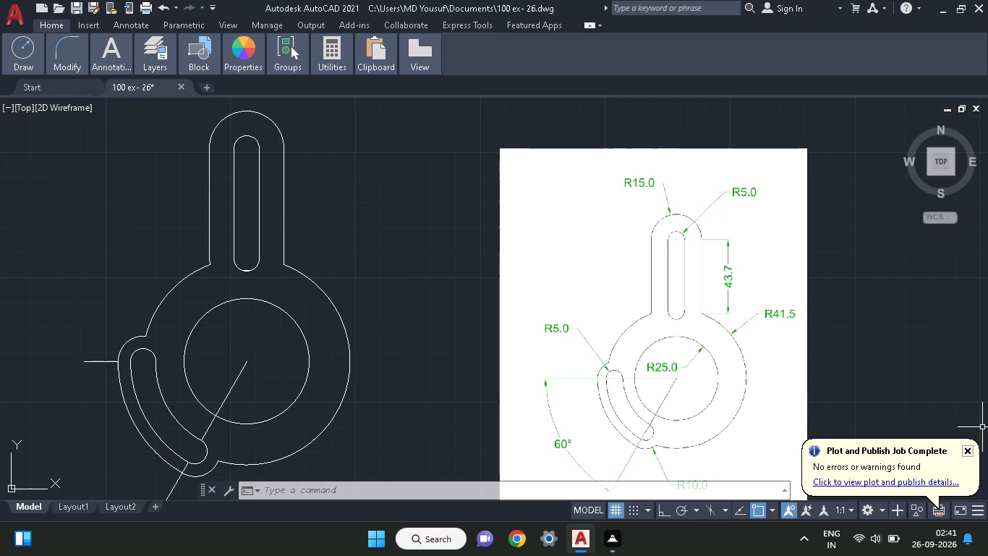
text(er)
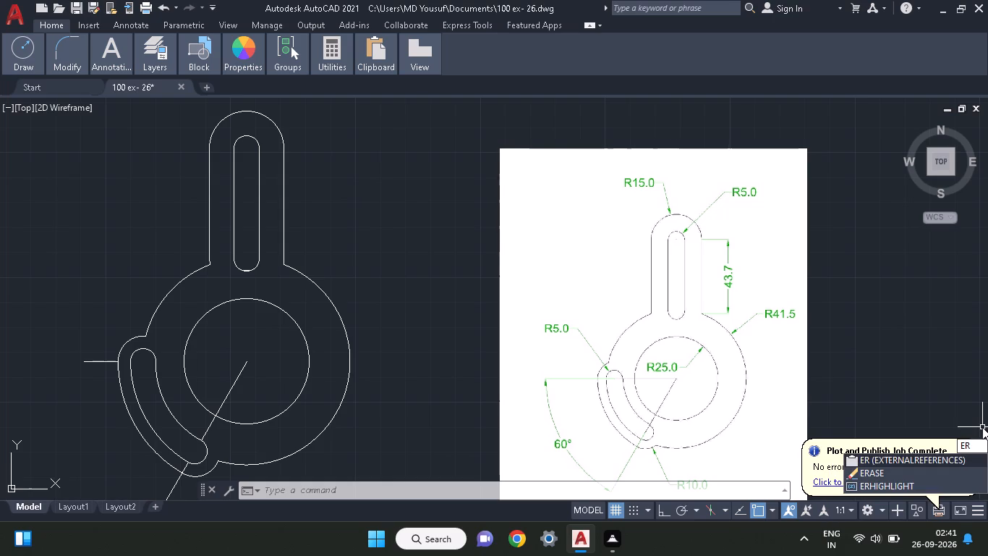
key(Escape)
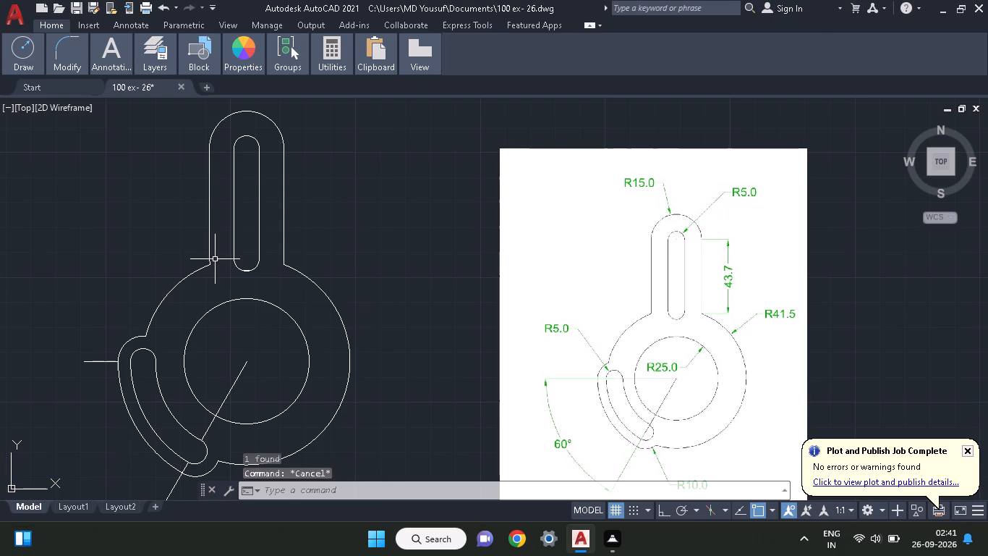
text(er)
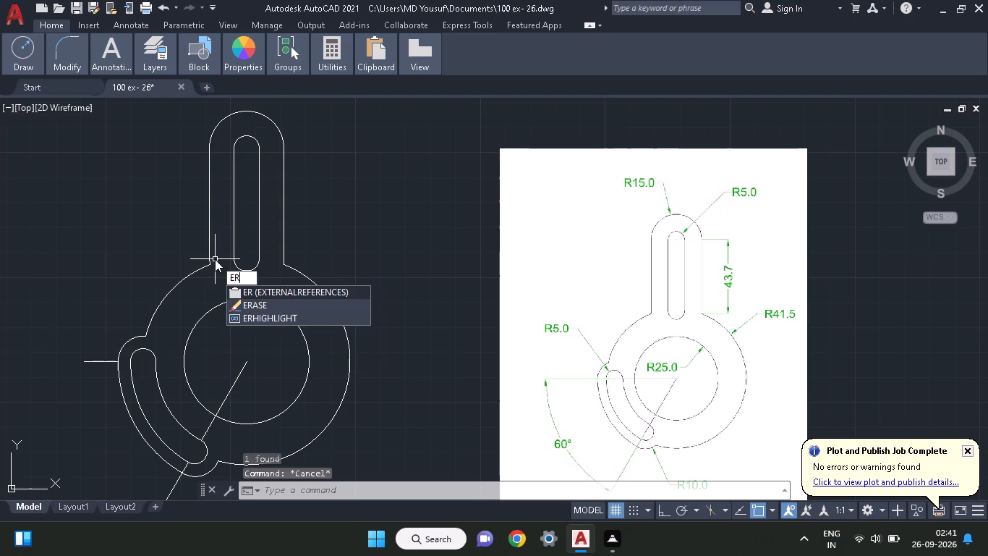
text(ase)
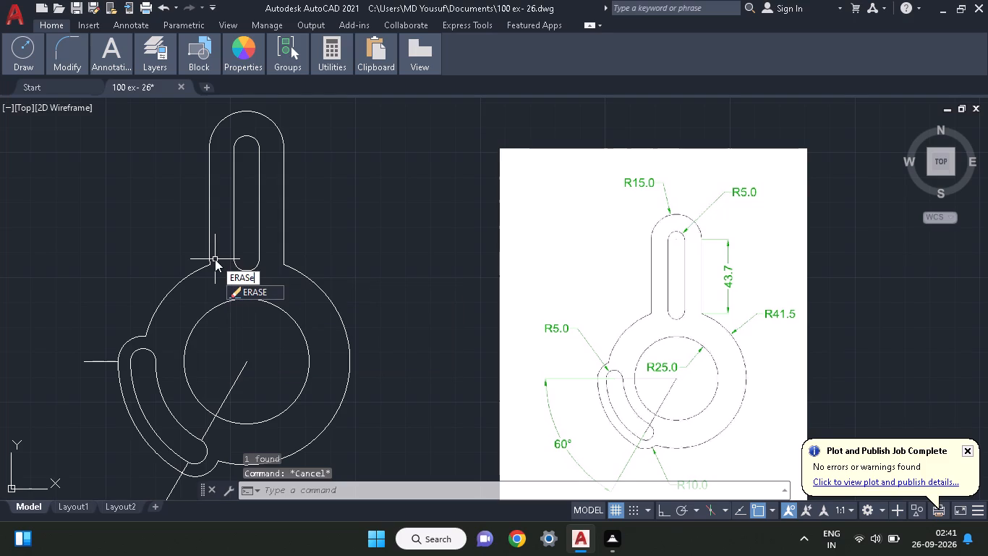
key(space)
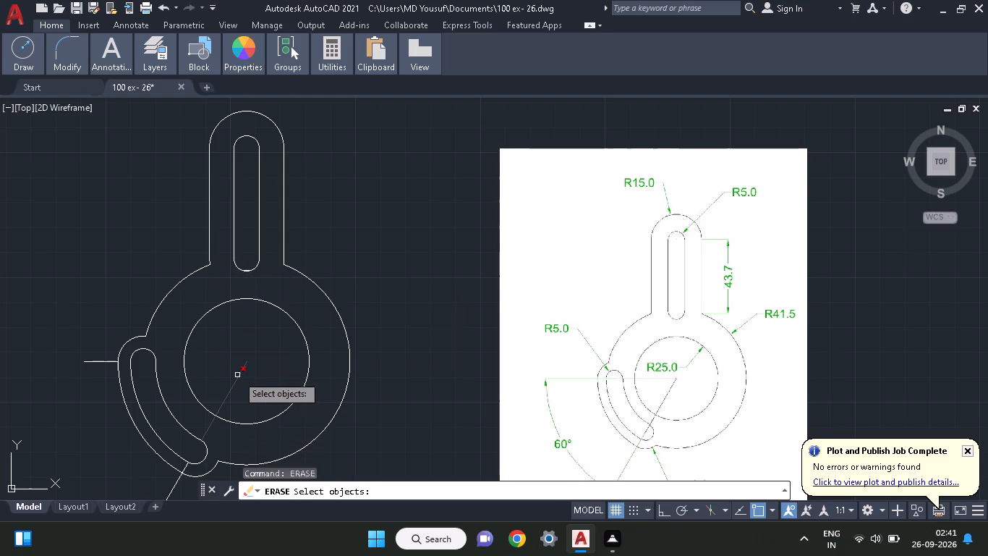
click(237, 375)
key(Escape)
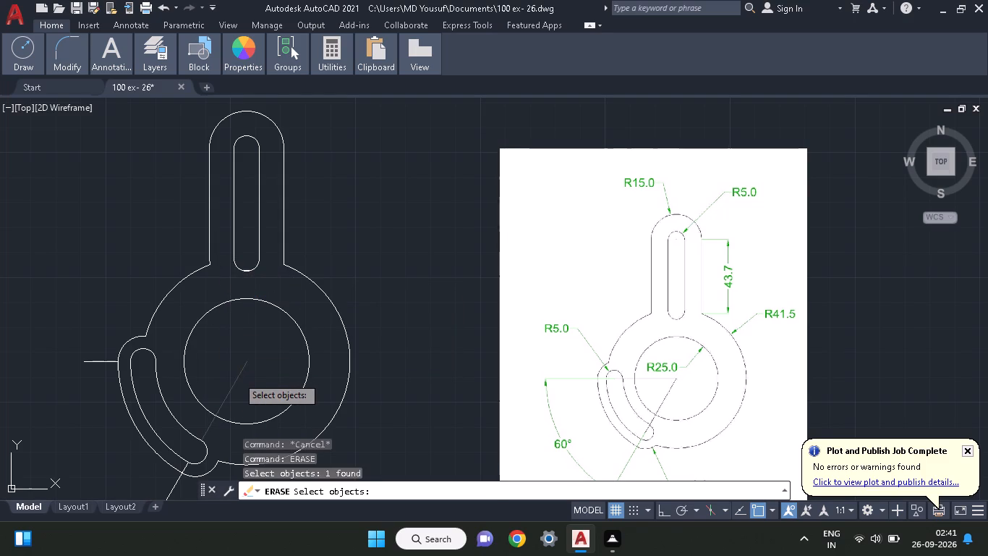
Erase the angled construction line between the R25 circle's centre and the curved slot's lower end.
click(237, 376)
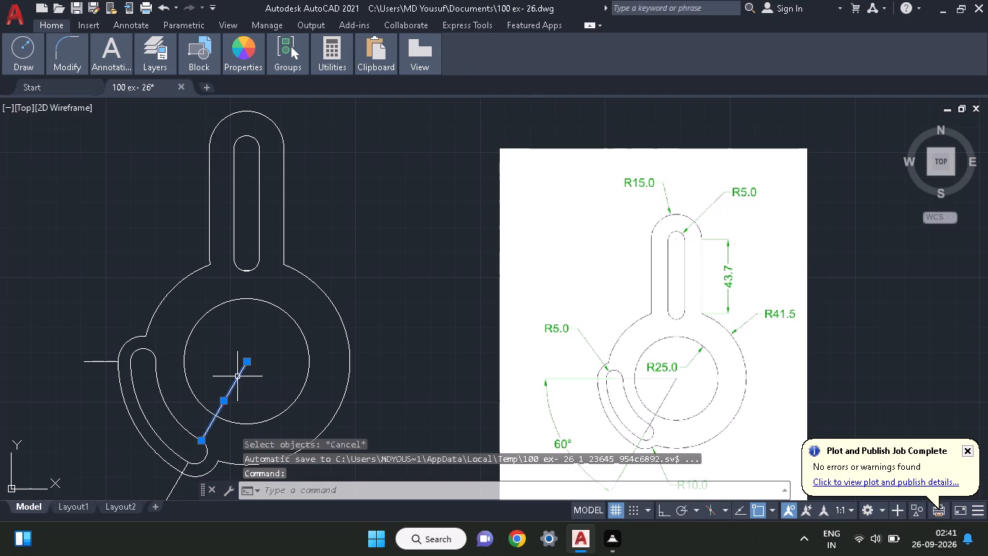
text(er)
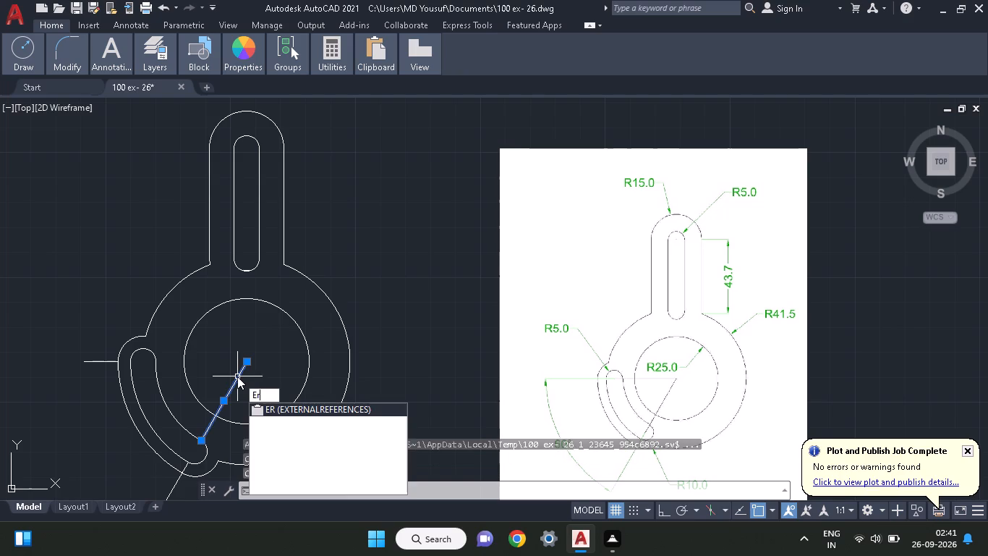
text(ase)
key(space)
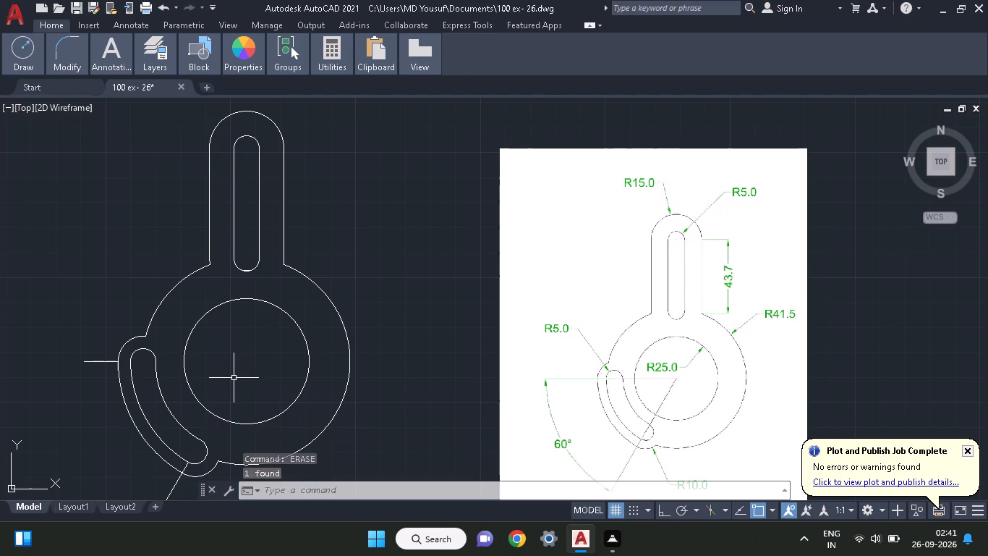
Erase the leftover stubs of the angled and horizontal construction lines beyond the curved slot's lower and upper ends.
middle_click(234, 378)
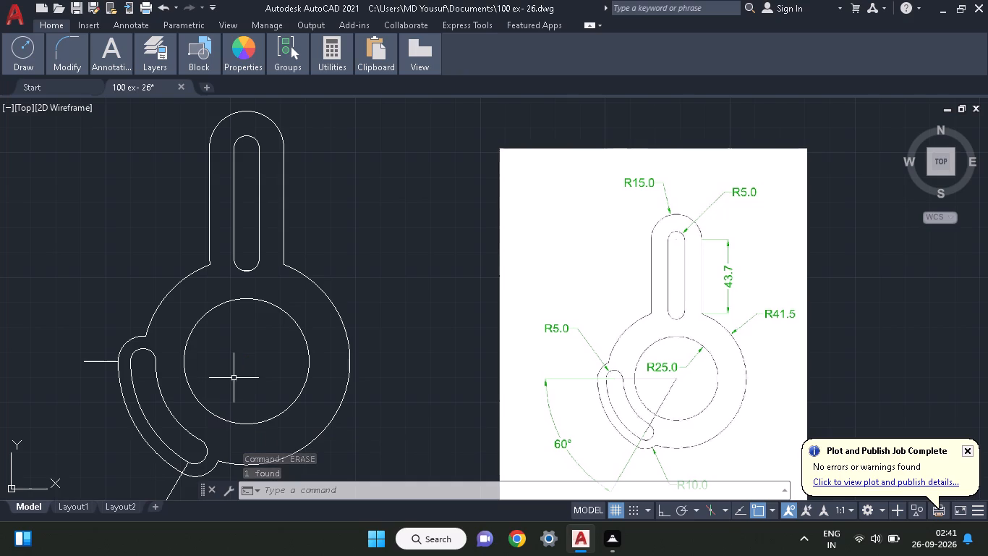
middle_drag(234, 378, 252, 337)
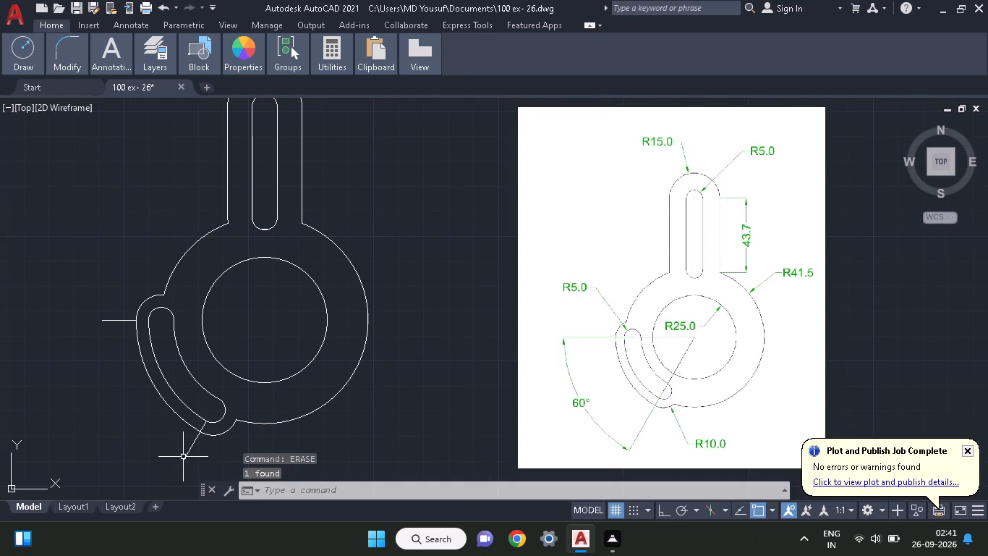
click(186, 452)
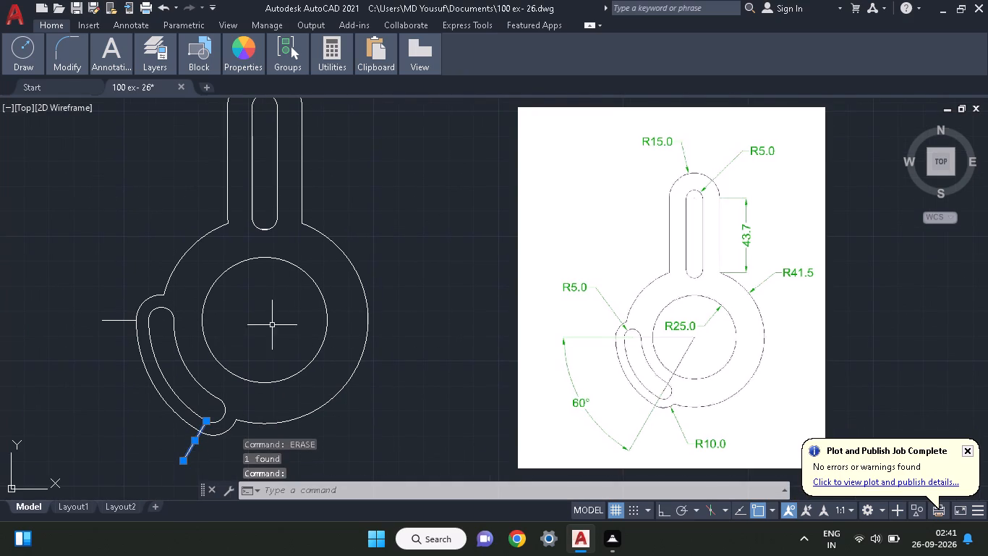
text(erase)
key(space)
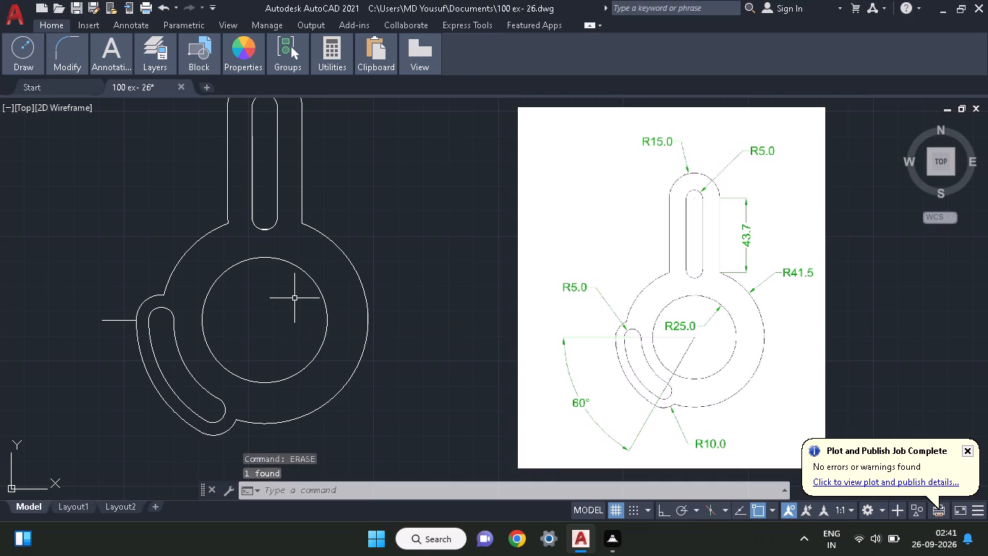
click(120, 321)
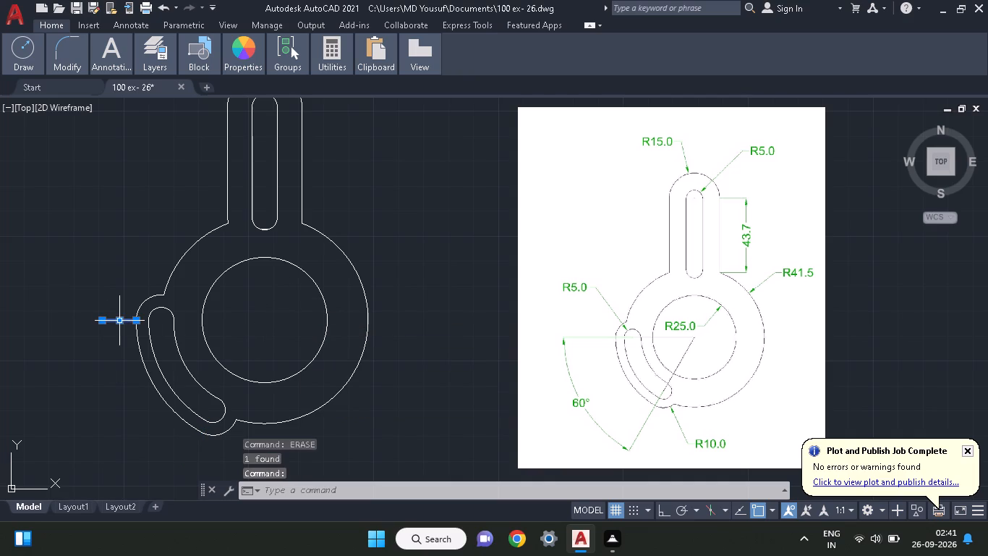
text(eras)
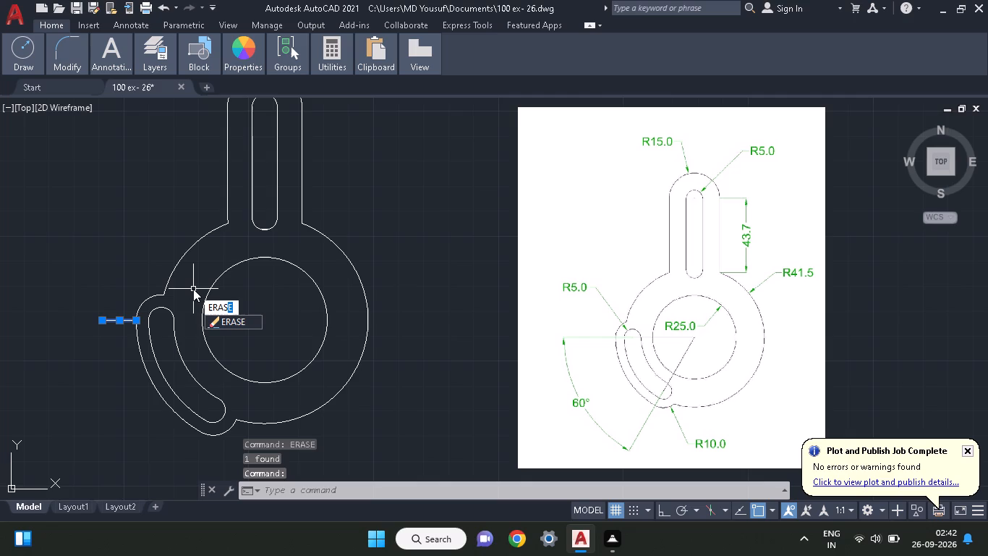
key(e)
key(space)
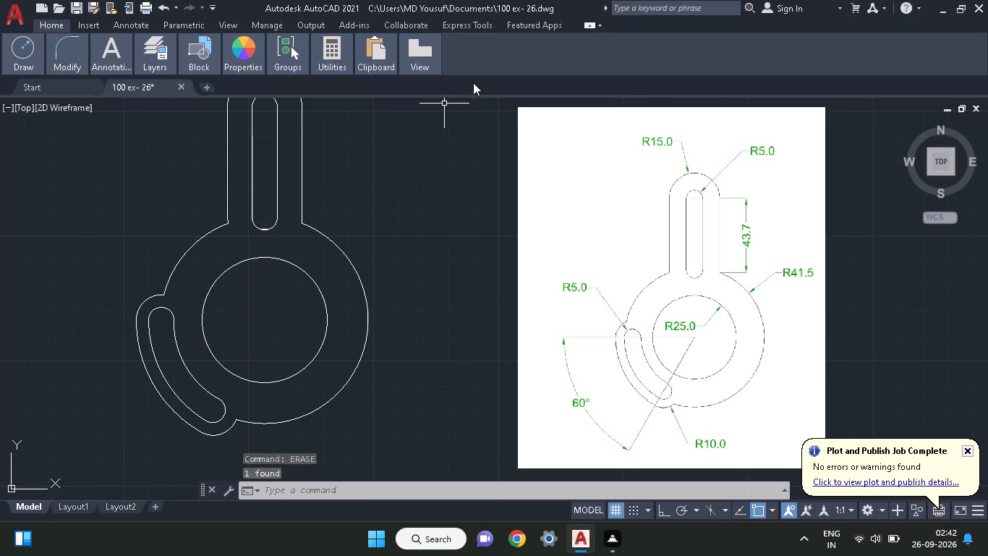
Erase the tiny leftover circle arc at the bottom of the vertical slot.
click(265, 229)
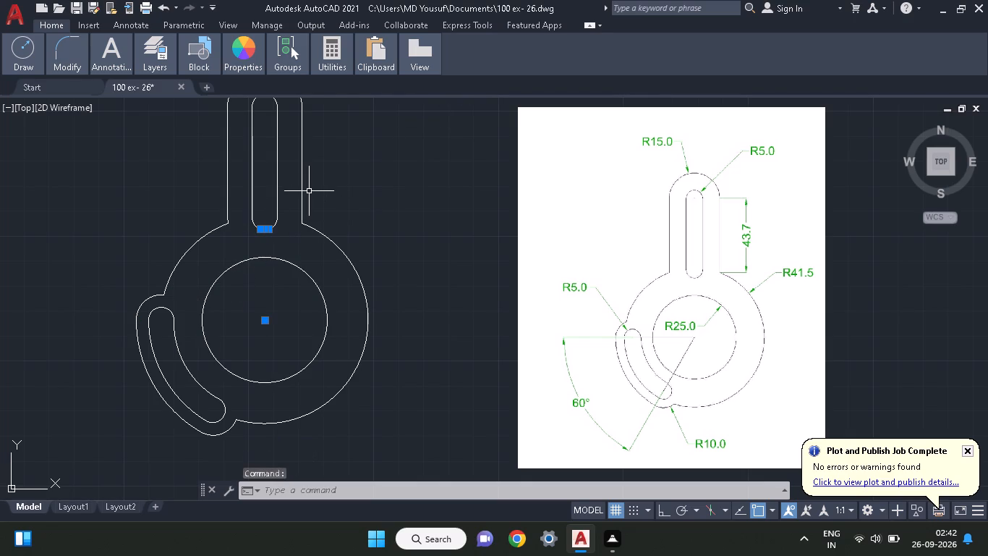
right_click(309, 190)
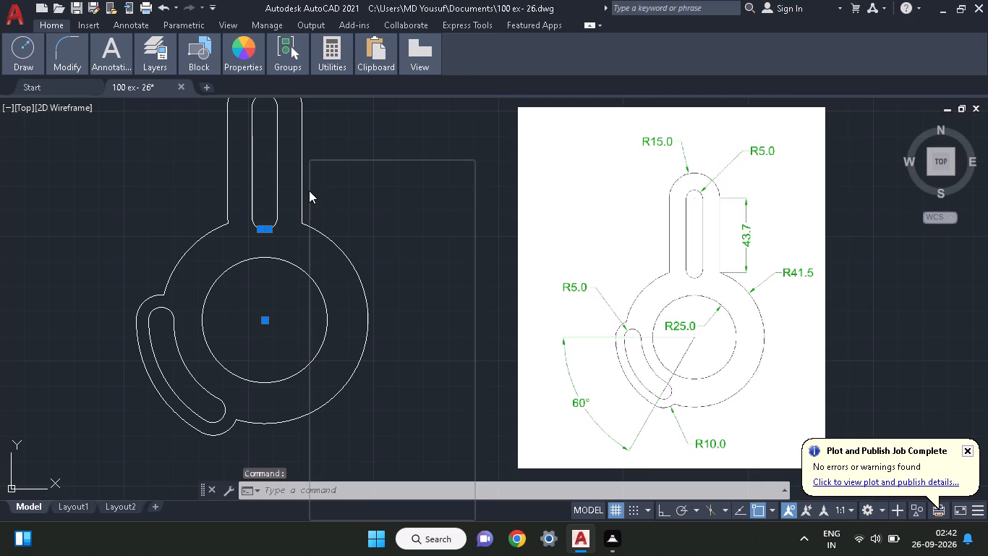
text(er)
key(a)
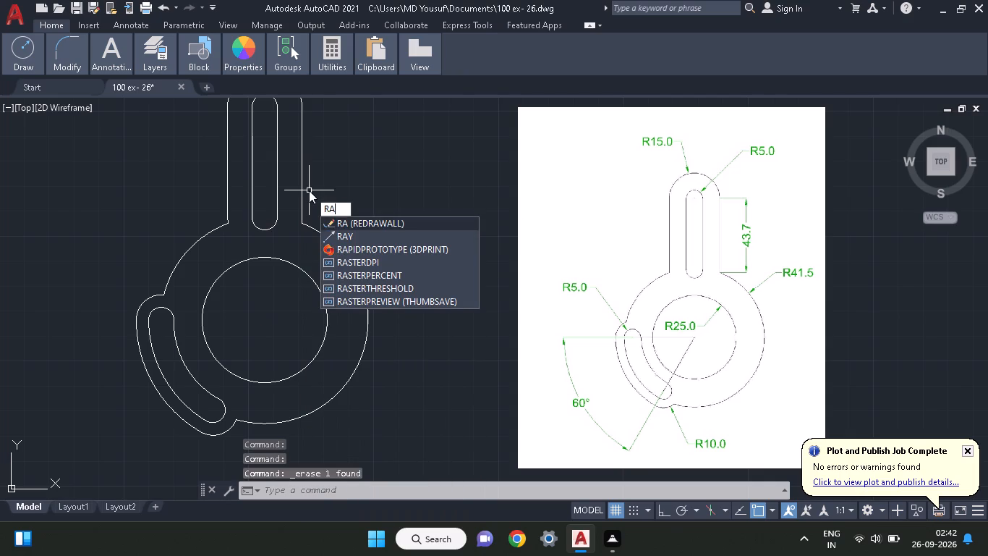
text(se)
key(space)
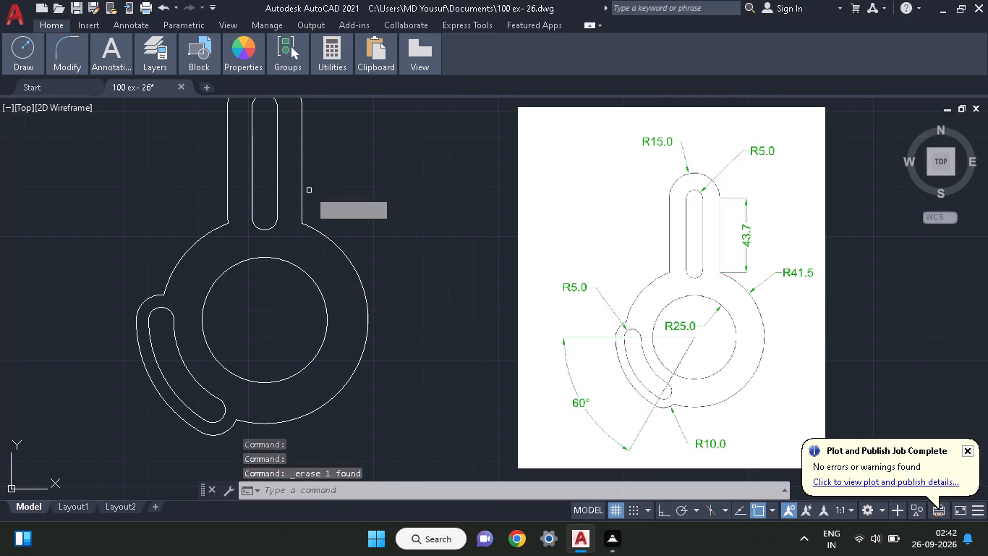
key(Escape)
Erase the tiny arc remnant where the arm's left outer edge meets the large outer circle arc.
click(229, 224)
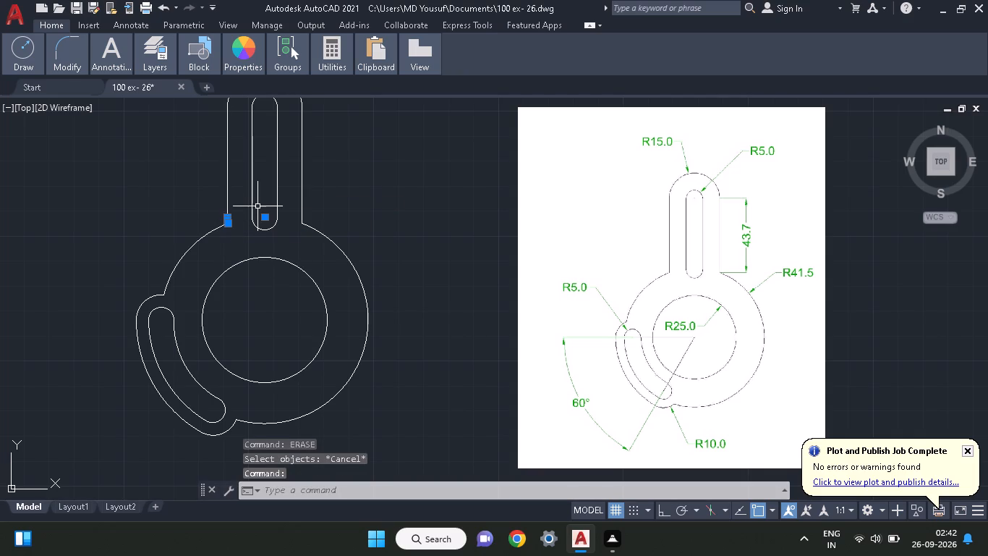
key(e)
text(ras)
text(e)
key(space)
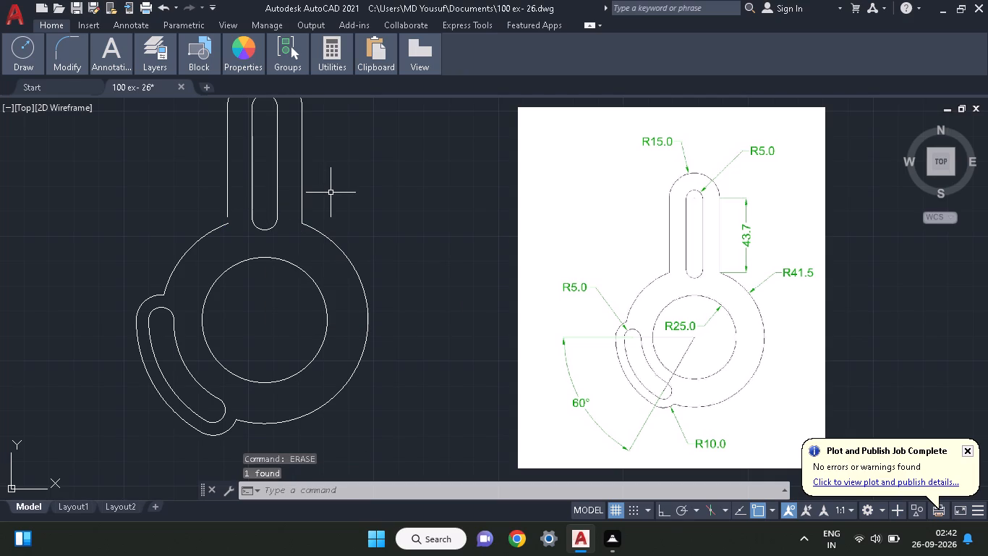
click(328, 245)
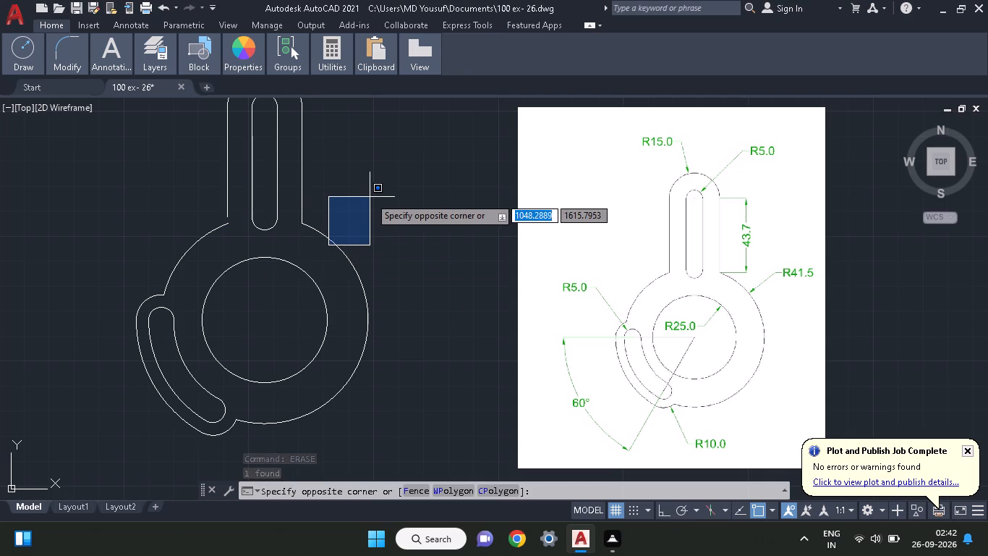
click(370, 197)
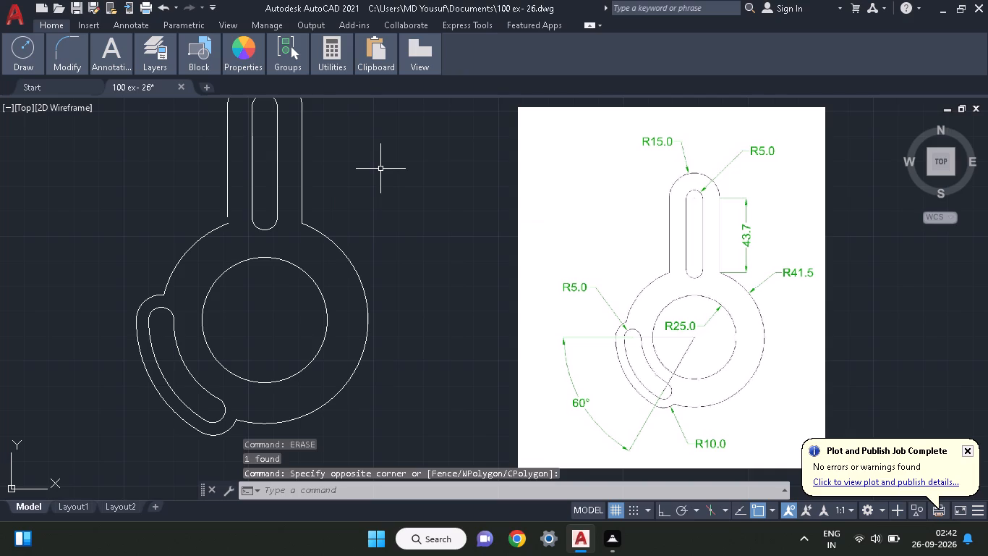
Extend the arm's left vertical outer edge down to meet the large outer circle arc.
text(ex)
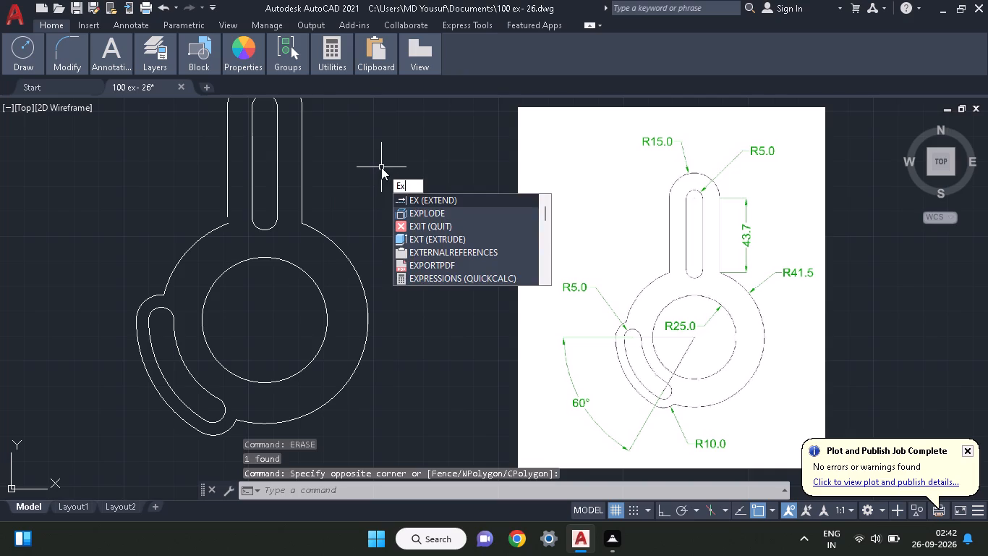
text(te)
key(n)
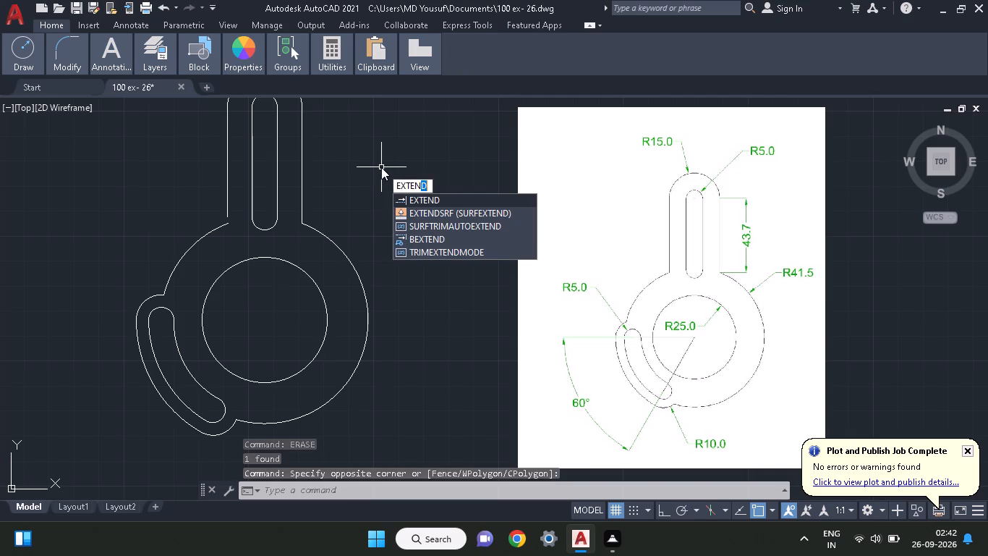
text(d)
key(space)
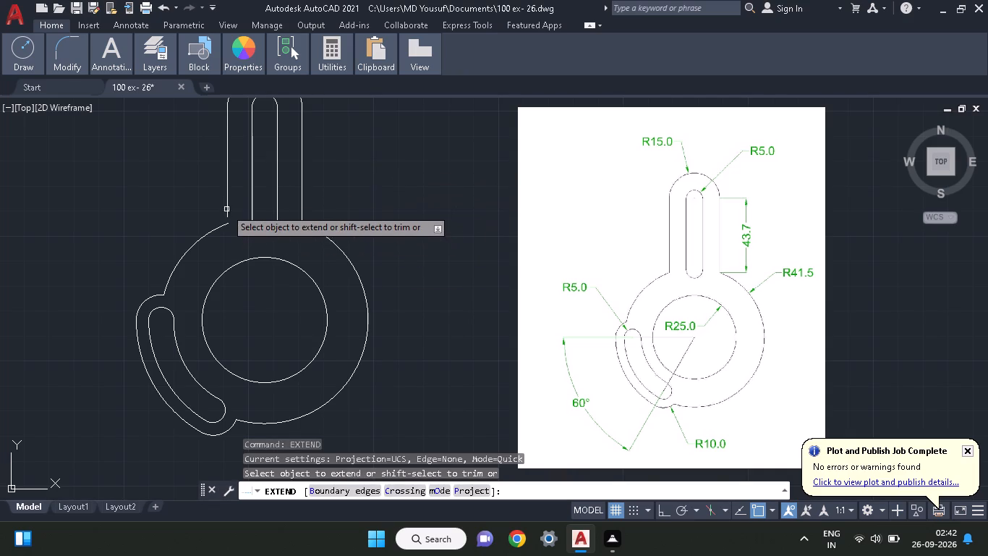
click(226, 195)
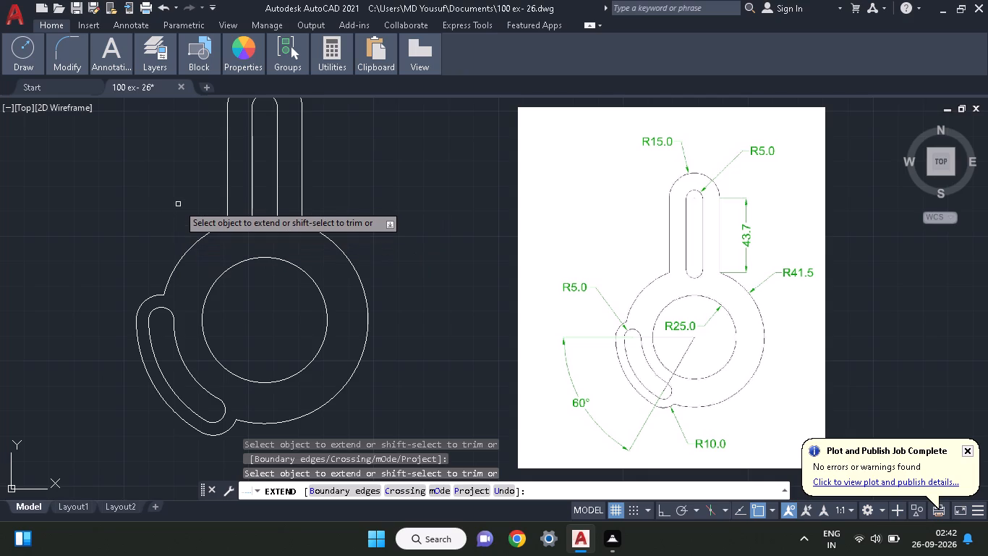
right_click(178, 204)
click(184, 208)
Add a radius dimension to the inner circle of the plate, placing its text inside the circle.
middle_drag(354, 198, 354, 199)
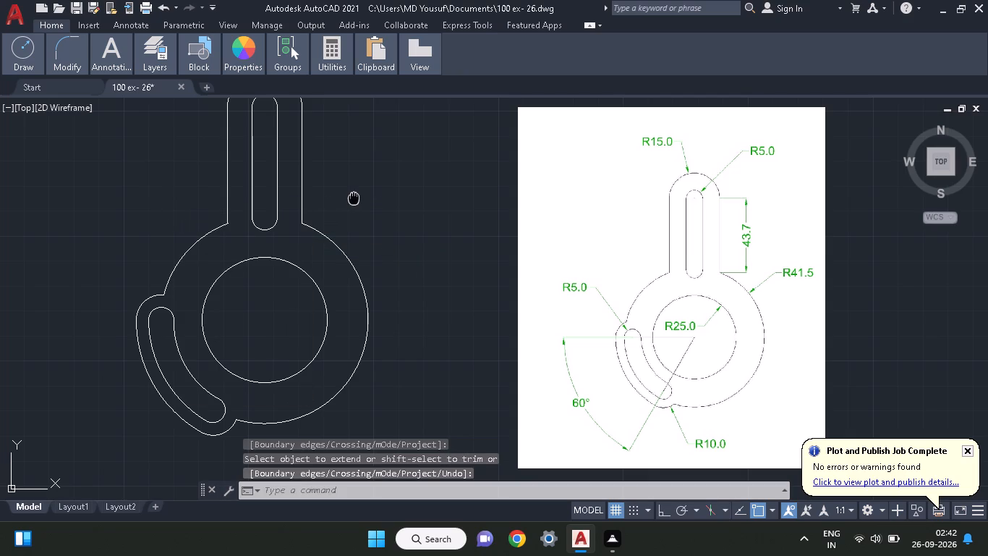
middle_drag(354, 199, 351, 235)
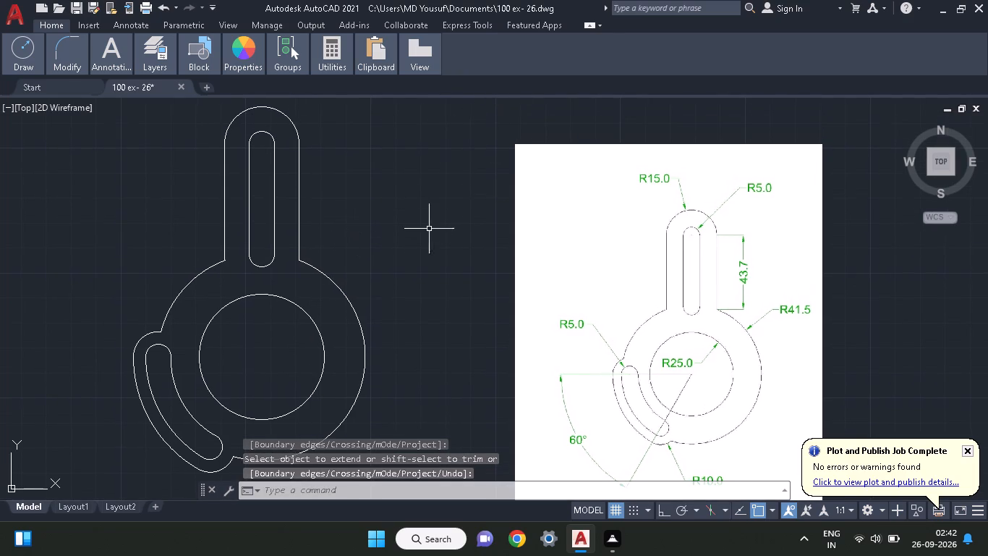
middle_drag(408, 261, 427, 233)
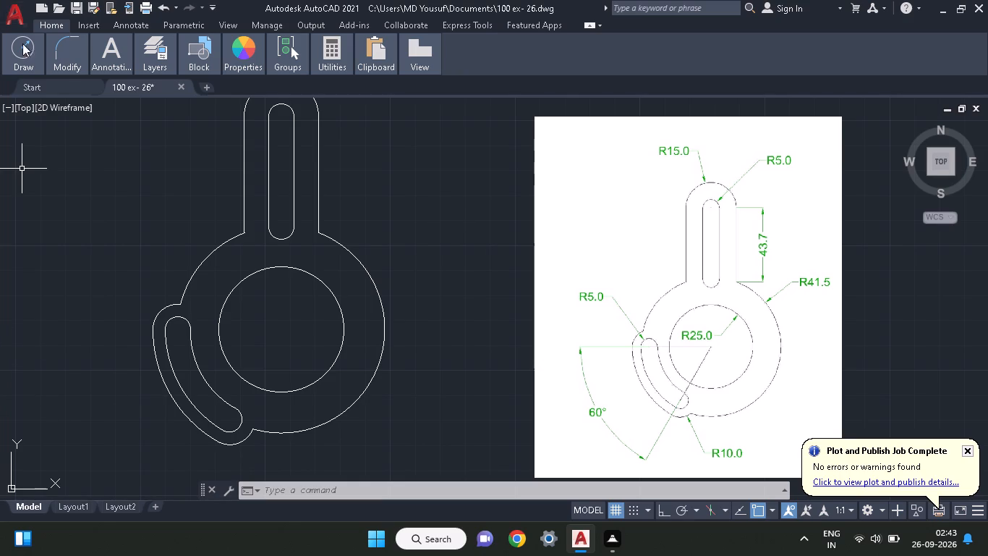
key(d)
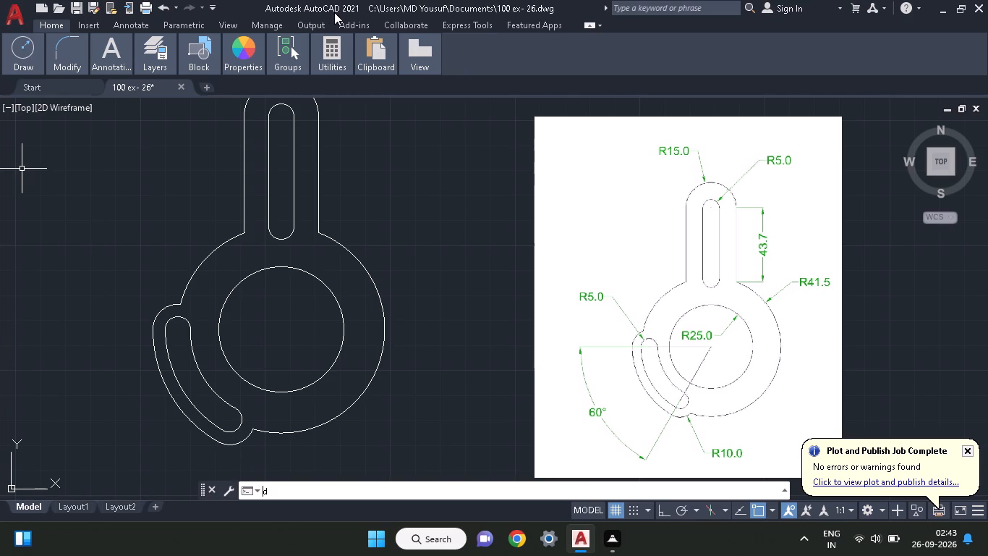
text(im)
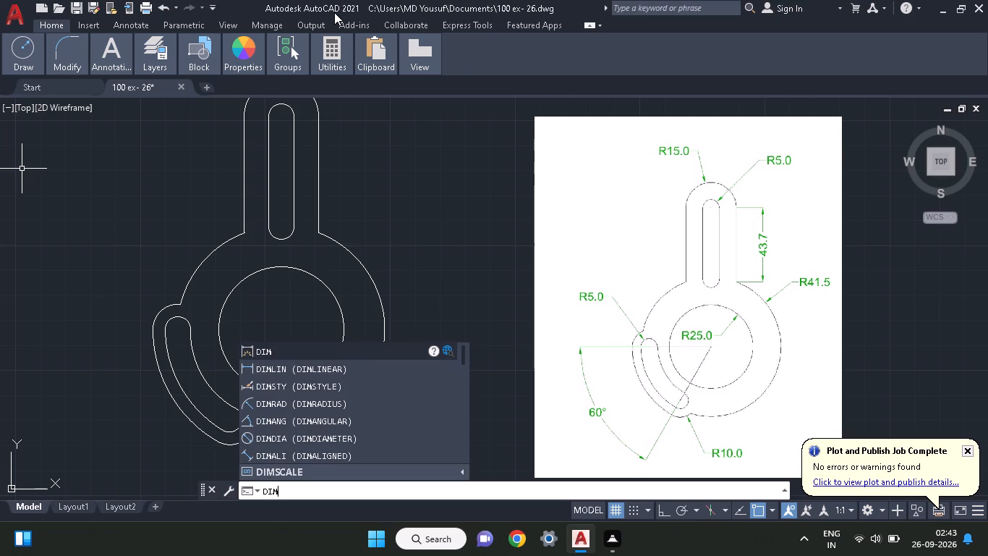
key(r)
text(ad)
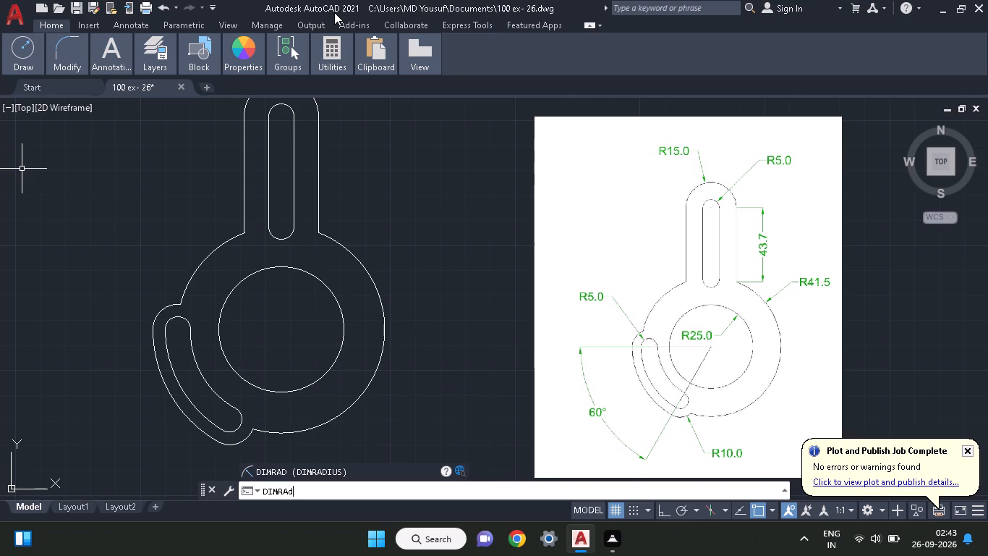
text(iu)
key(s)
key(space)
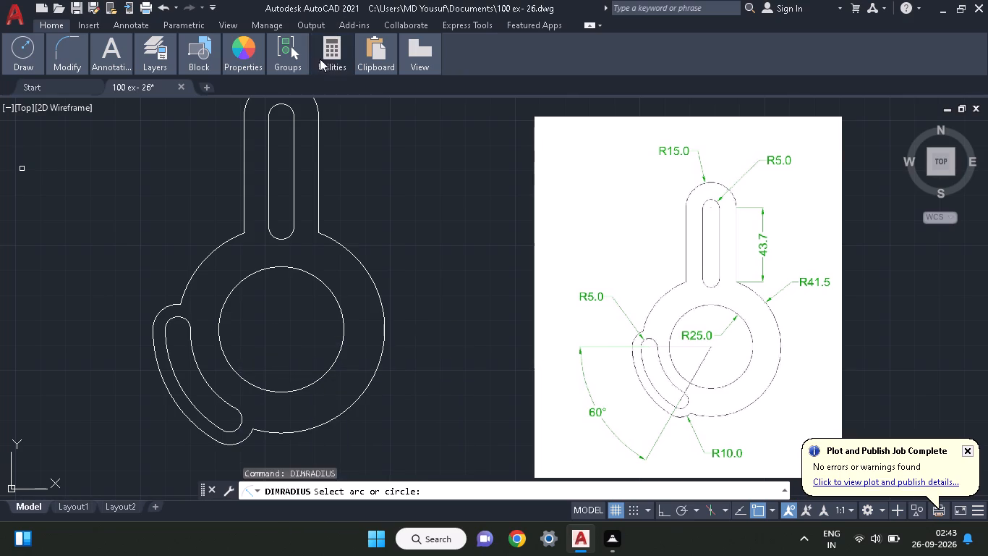
click(341, 310)
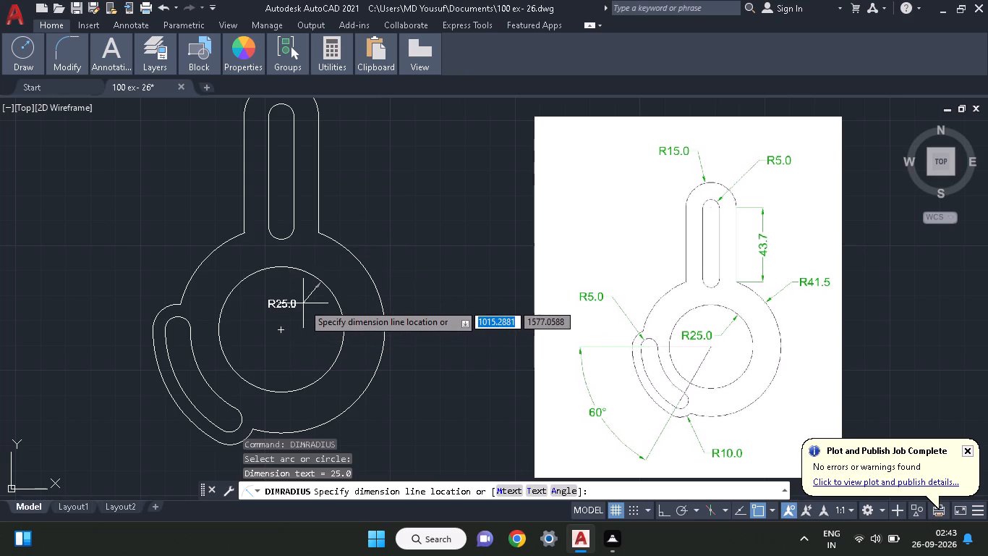
click(303, 303)
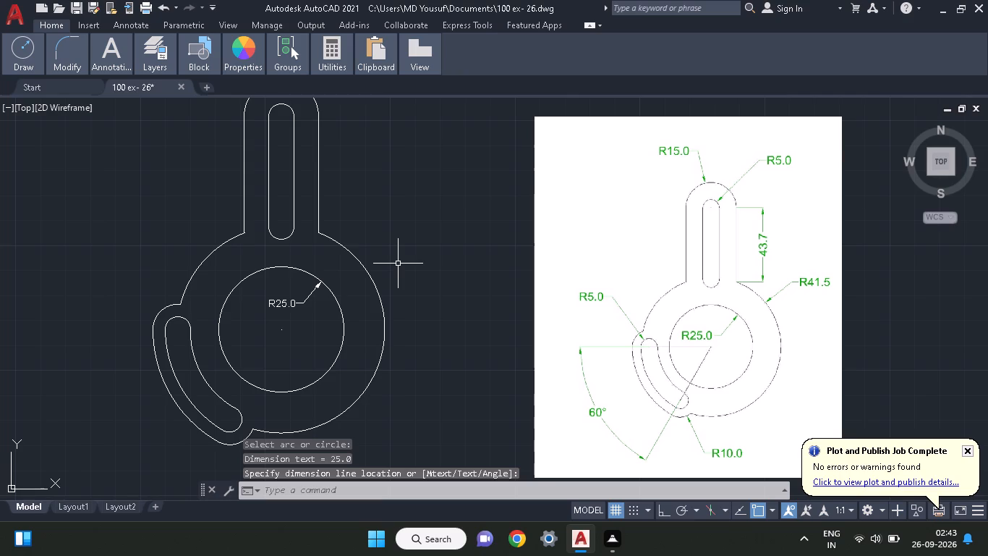
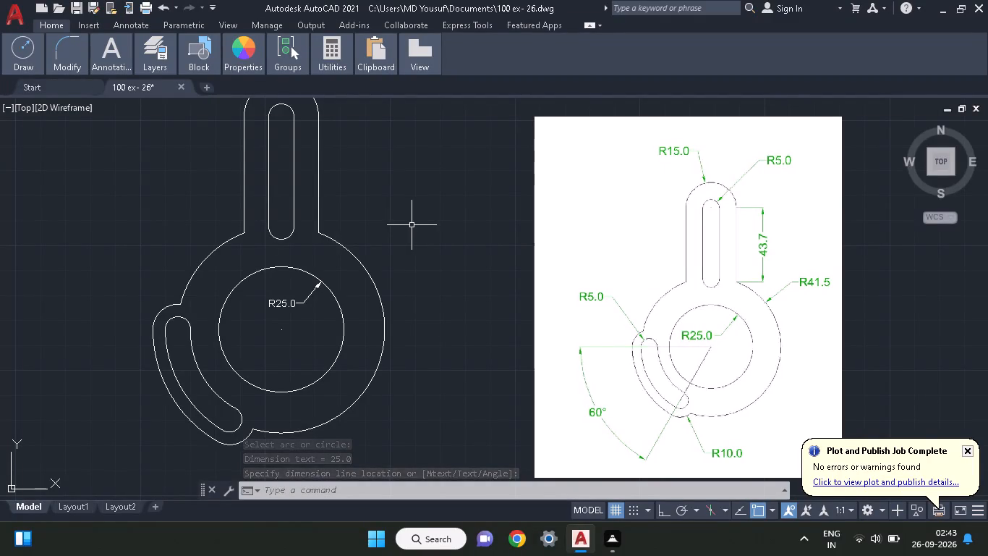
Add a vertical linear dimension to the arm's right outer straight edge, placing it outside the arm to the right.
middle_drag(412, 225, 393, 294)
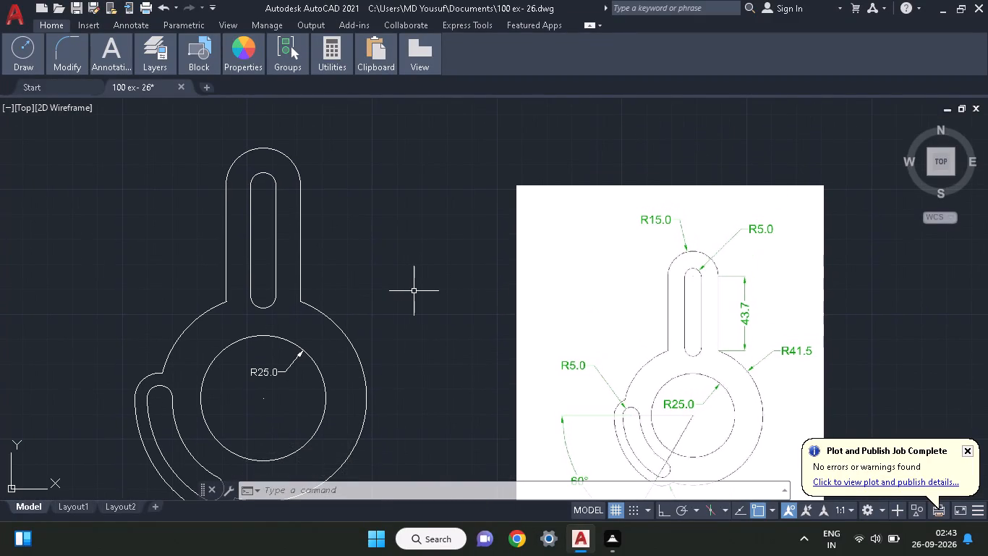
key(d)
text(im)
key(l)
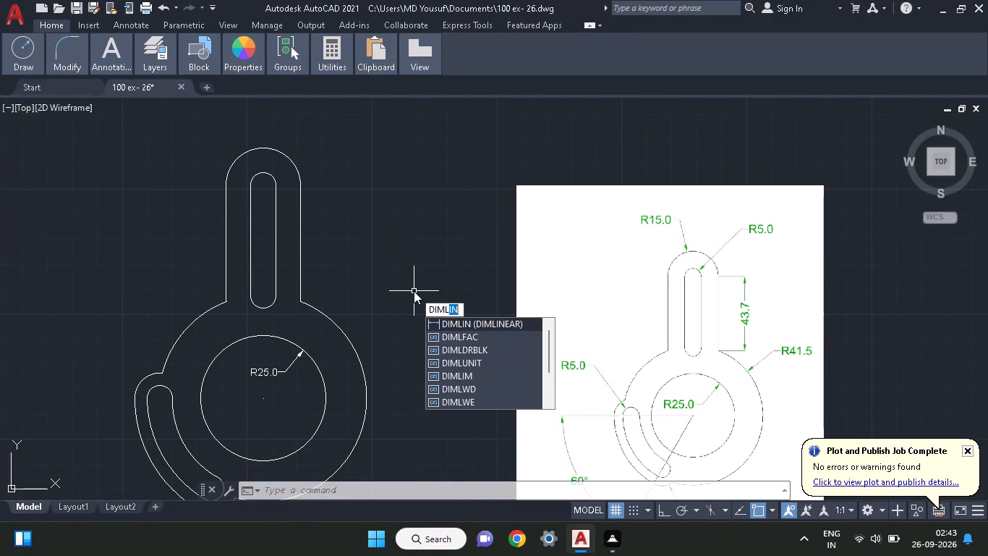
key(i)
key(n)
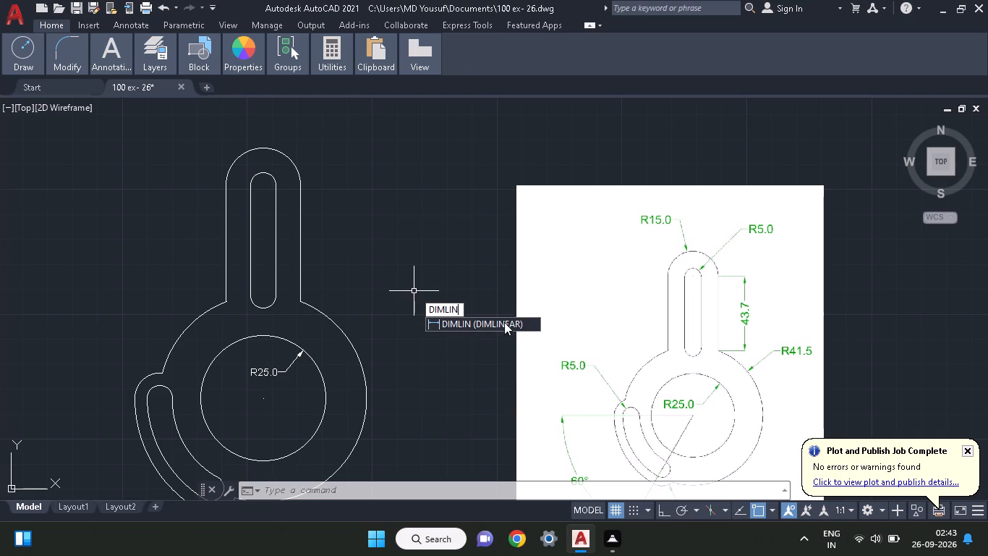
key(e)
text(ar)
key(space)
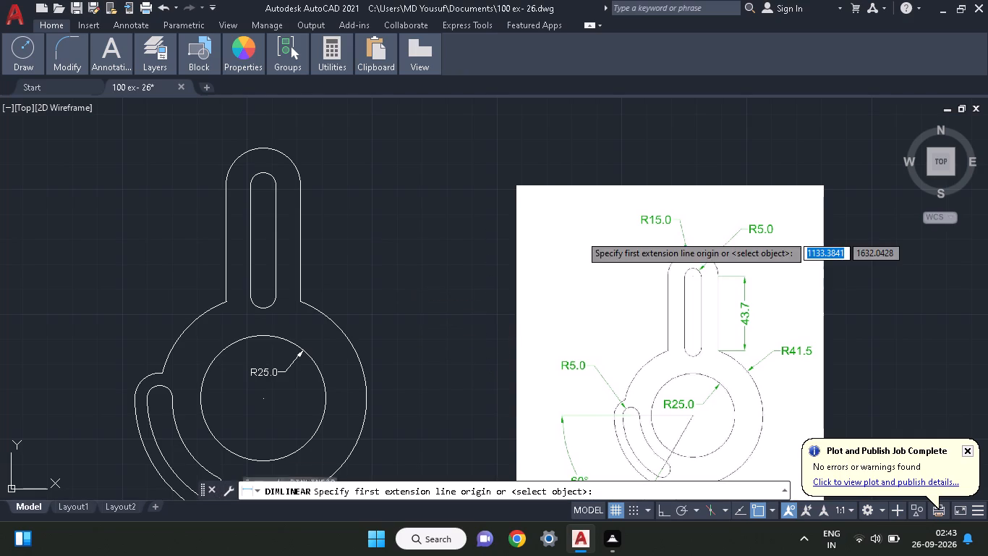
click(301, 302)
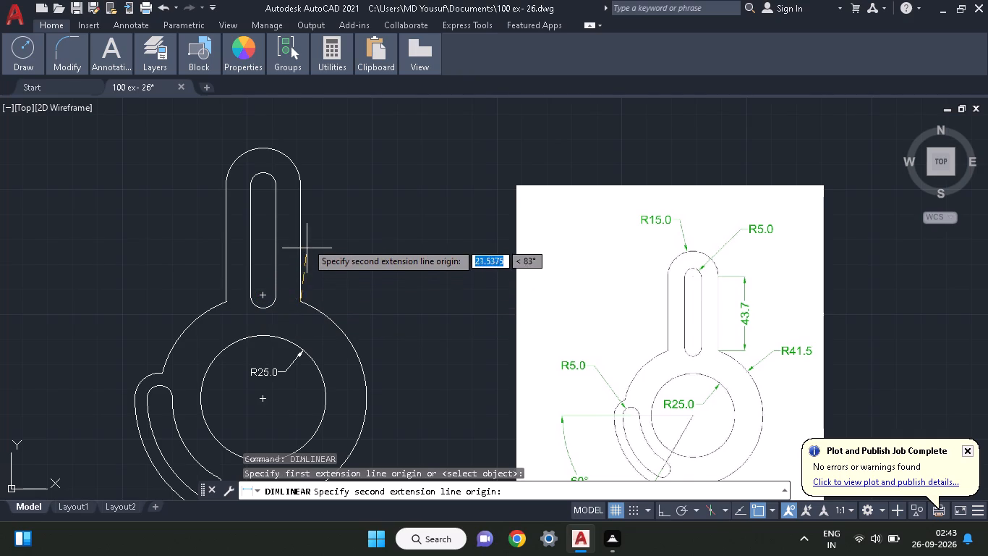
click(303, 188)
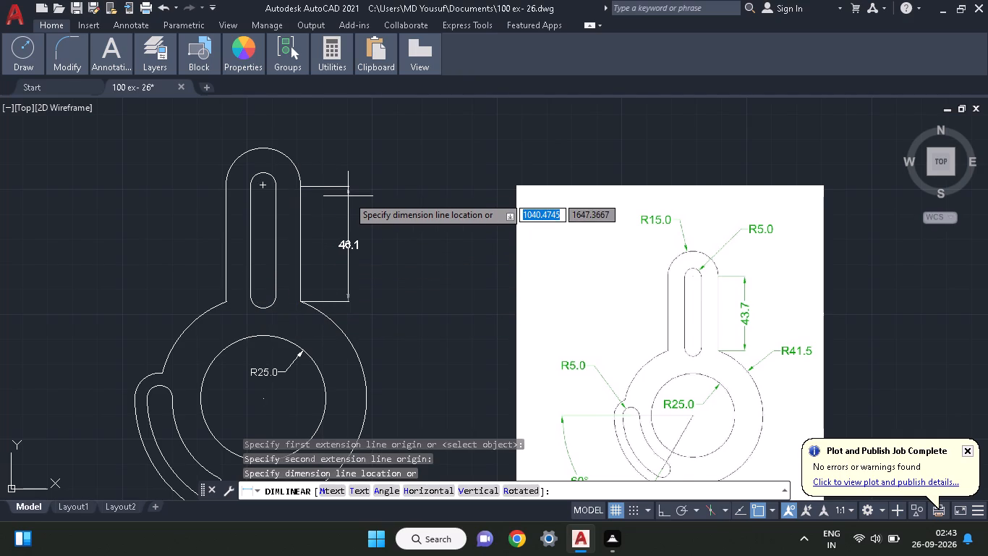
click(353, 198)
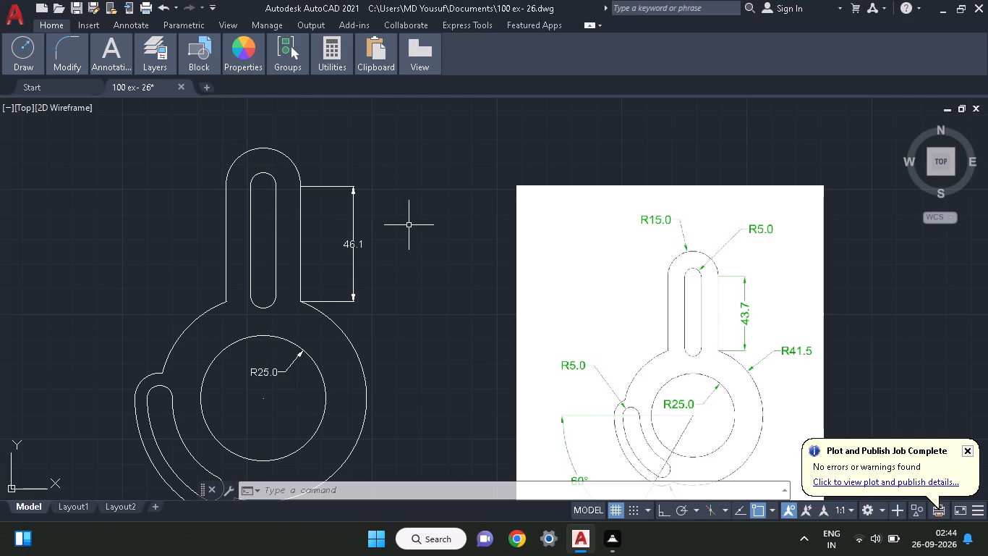
Trim away the arm's vertical linear dimension and its entire right outer straight edge, including the short leftover piece.
text(tr)
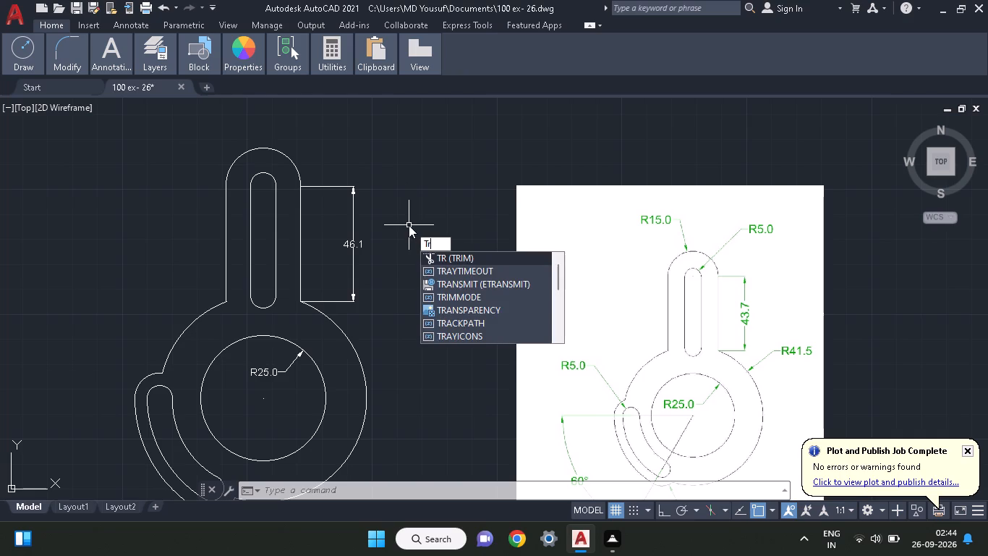
text(im)
key(space)
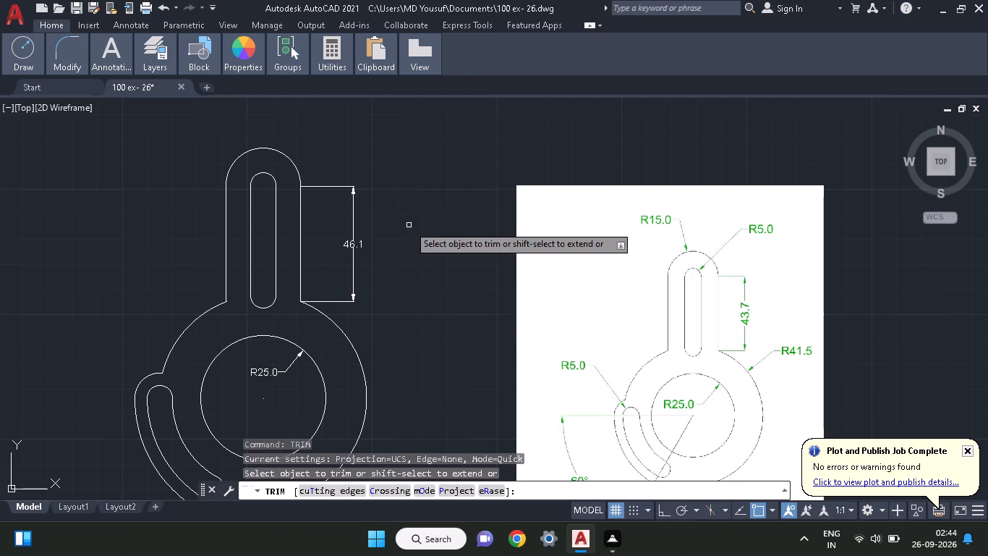
click(359, 249)
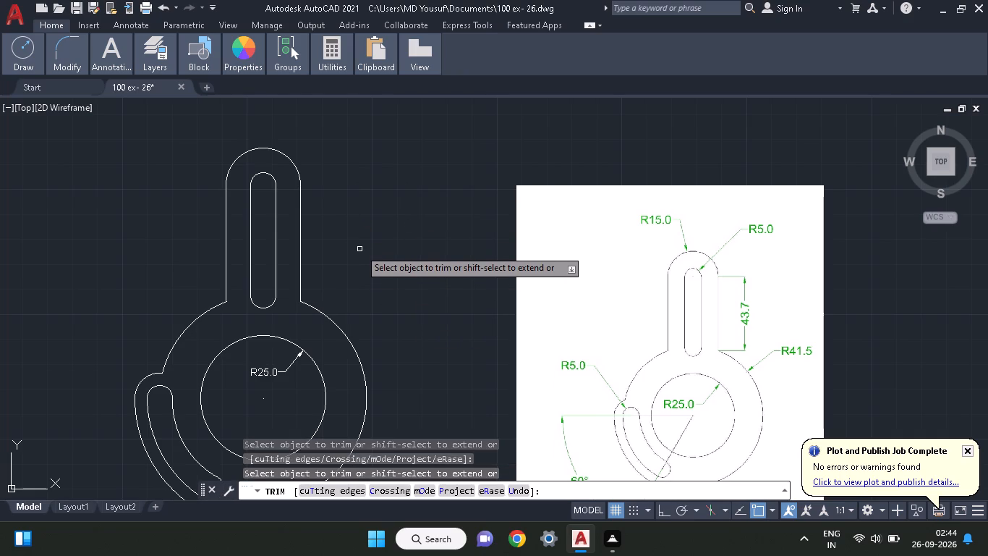
click(299, 243)
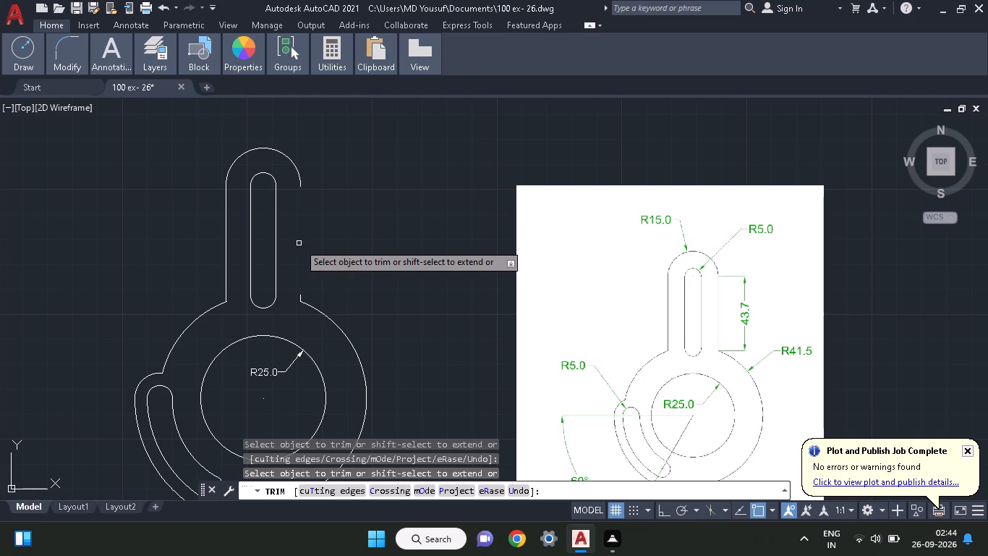
click(302, 295)
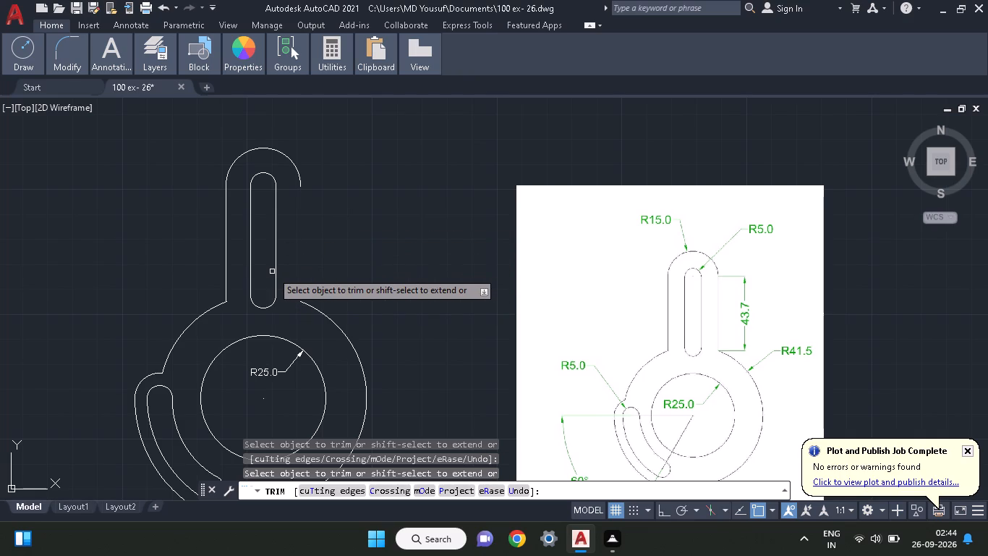
key(Escape)
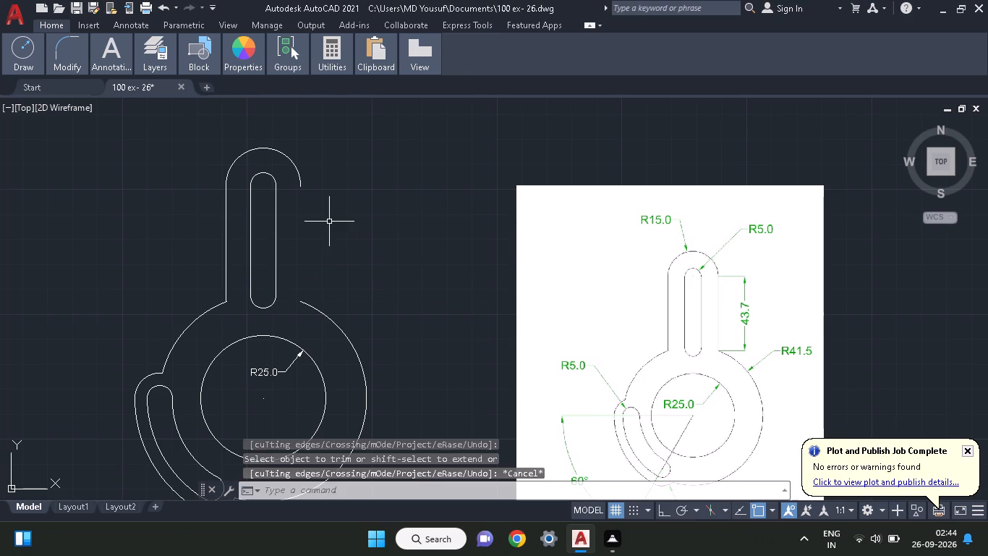
Erase the bottom end arc of the vertical slot.
click(256, 309)
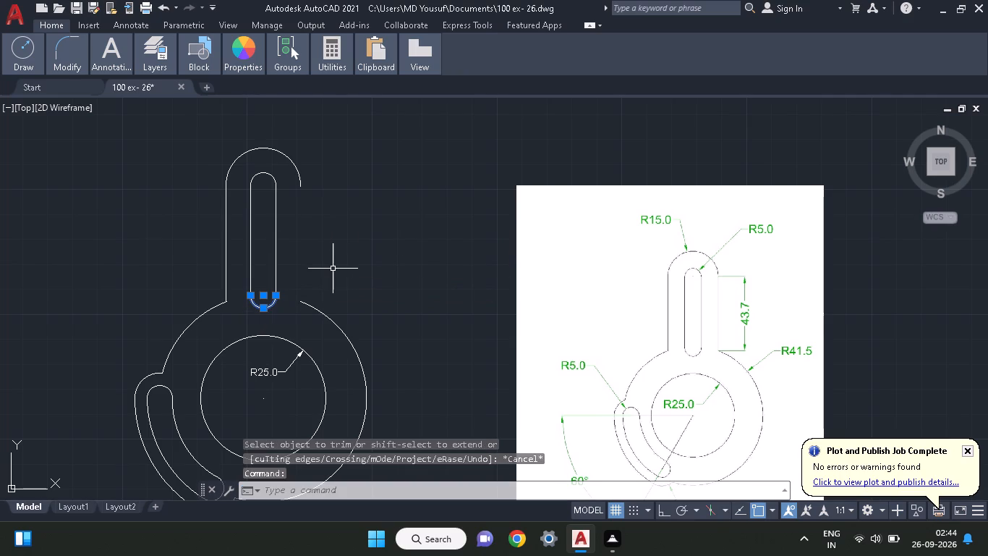
text(er)
text(ase)
key(space)
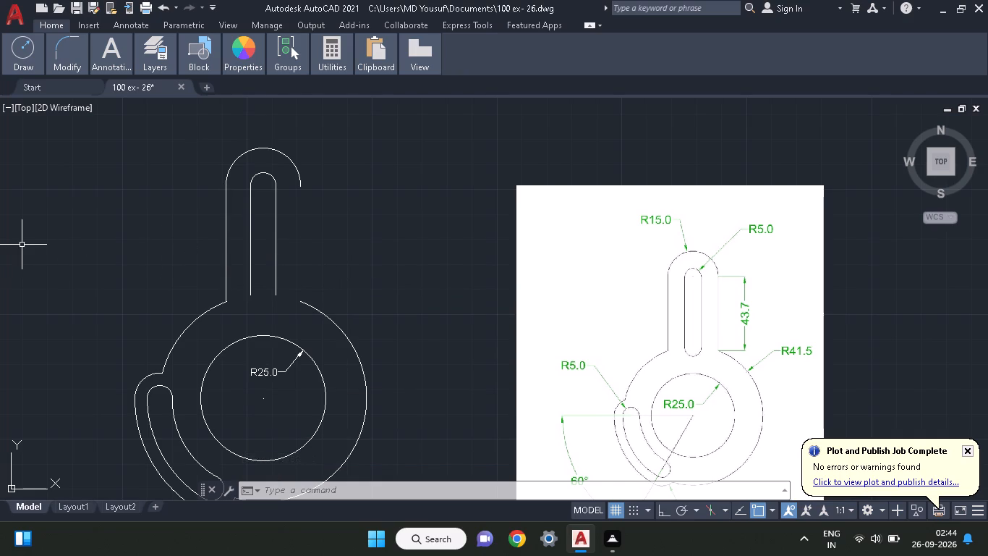
Trim away the arm's left outer straight edge.
text(tr)
text(im)
key(space)
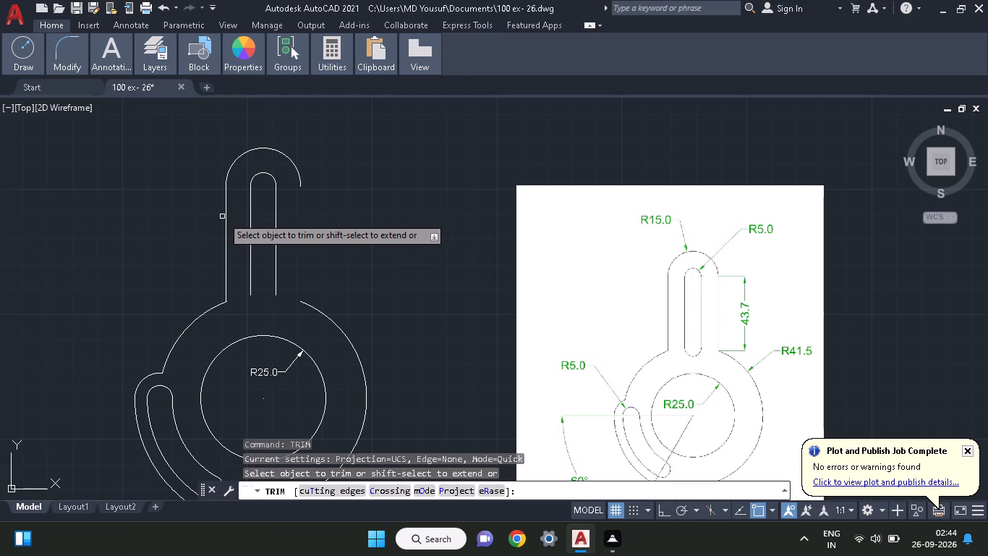
click(224, 219)
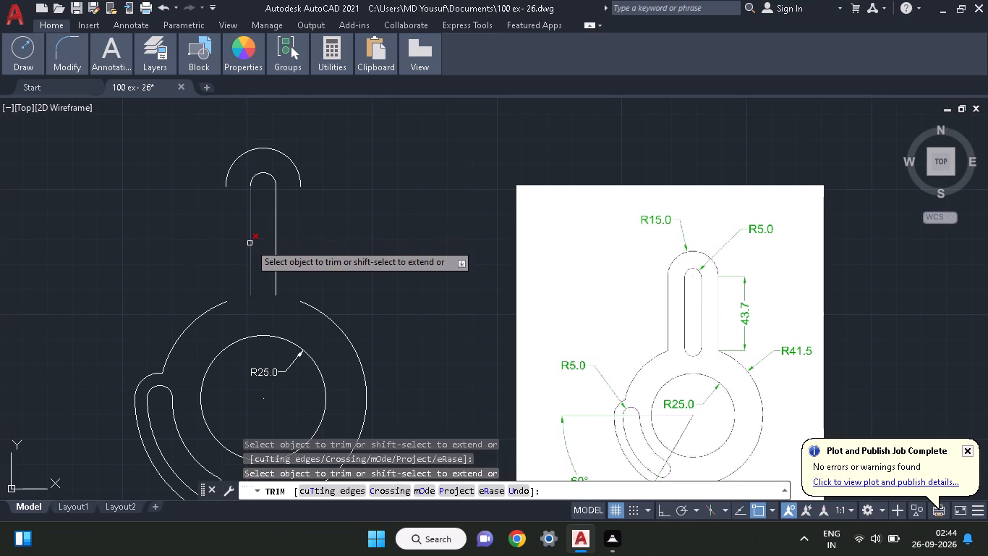
key(Escape)
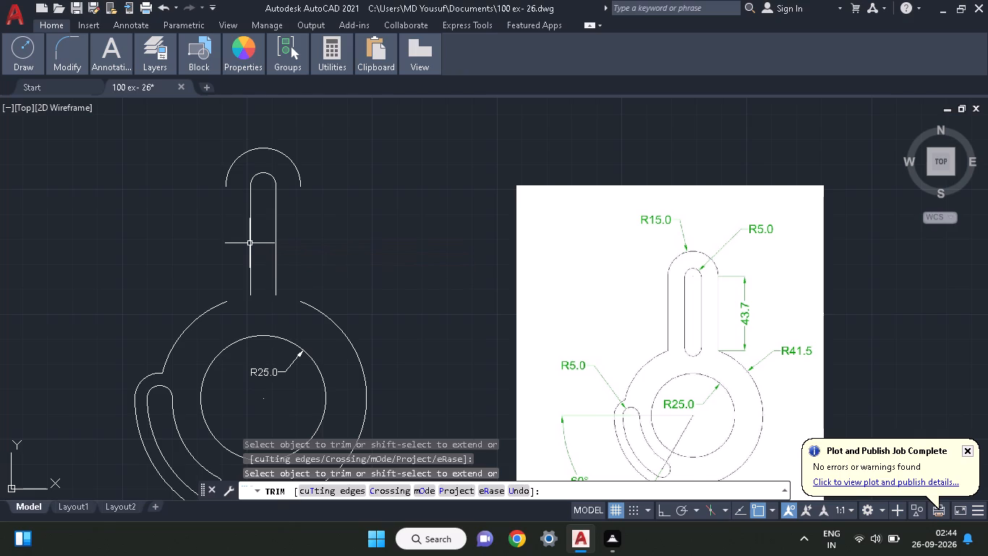
Erase the arm's outer rounded top arc and the two tiny line remnants at its ends.
click(243, 154)
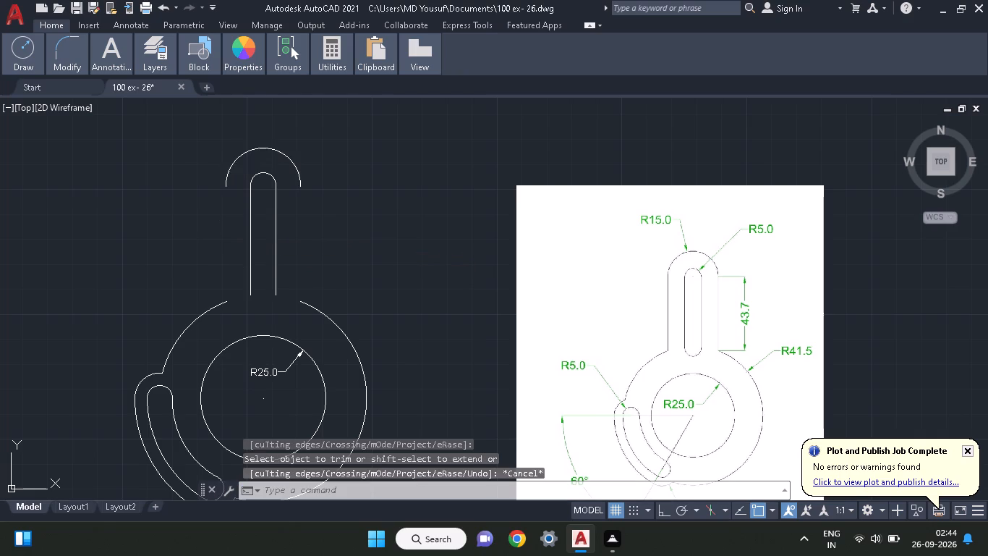
key(e)
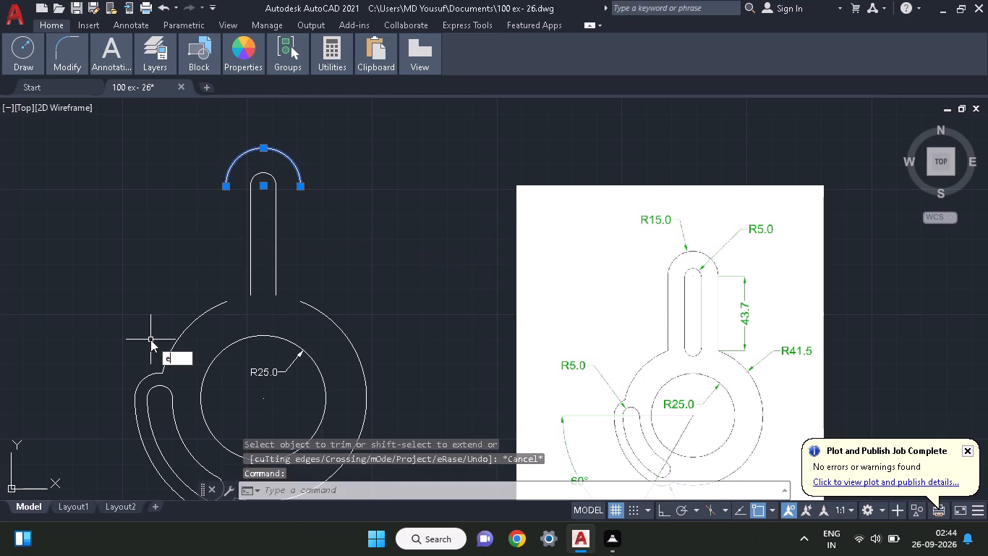
text(rase)
key(space)
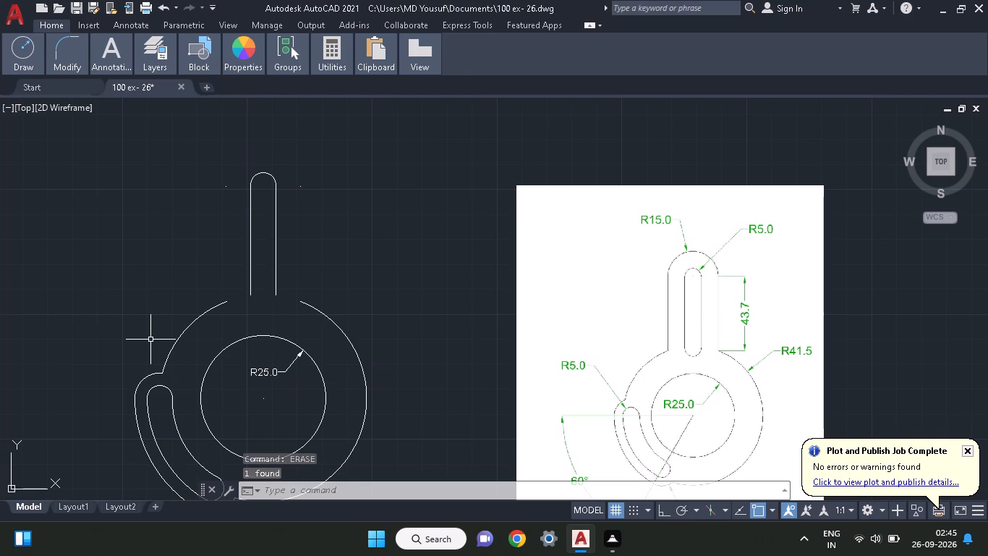
click(226, 185)
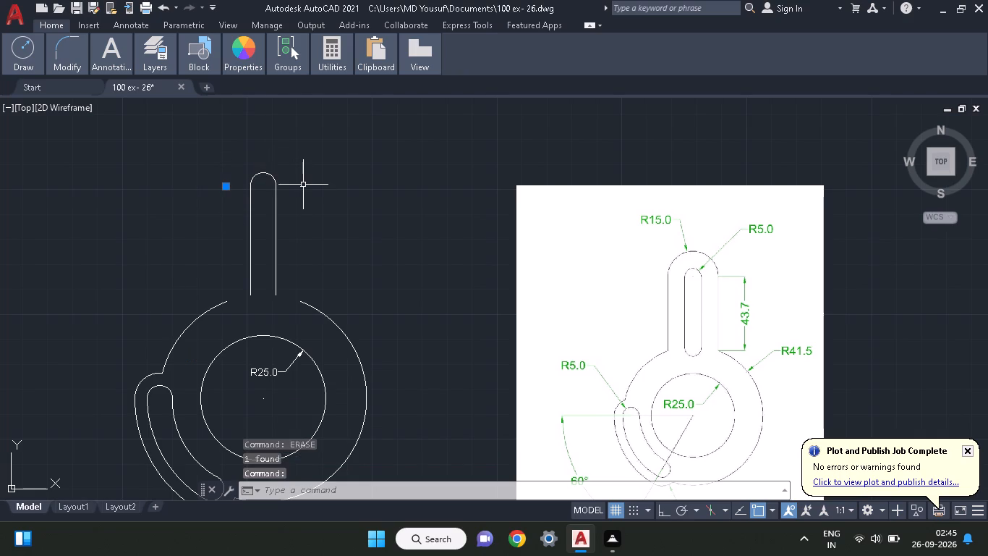
click(300, 188)
right_click(294, 202)
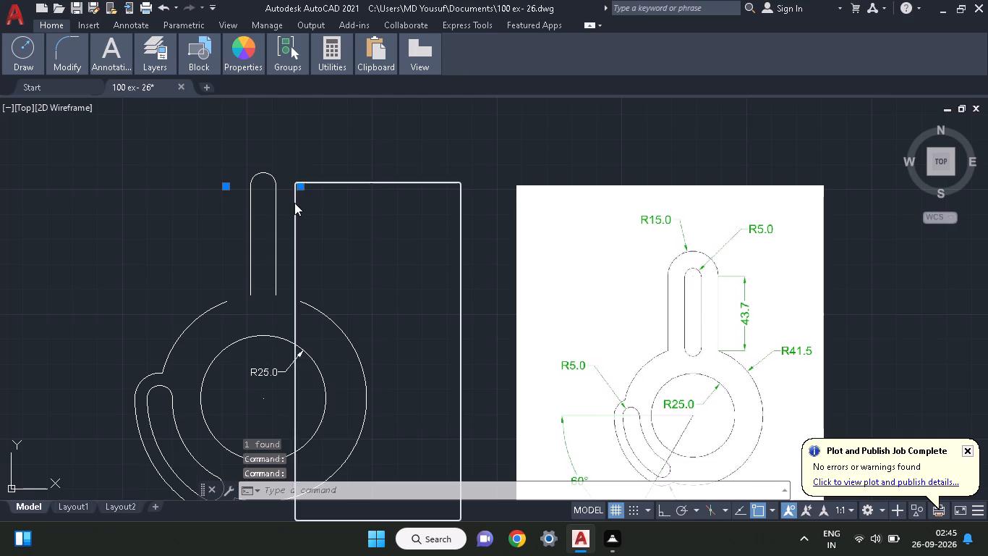
click(338, 274)
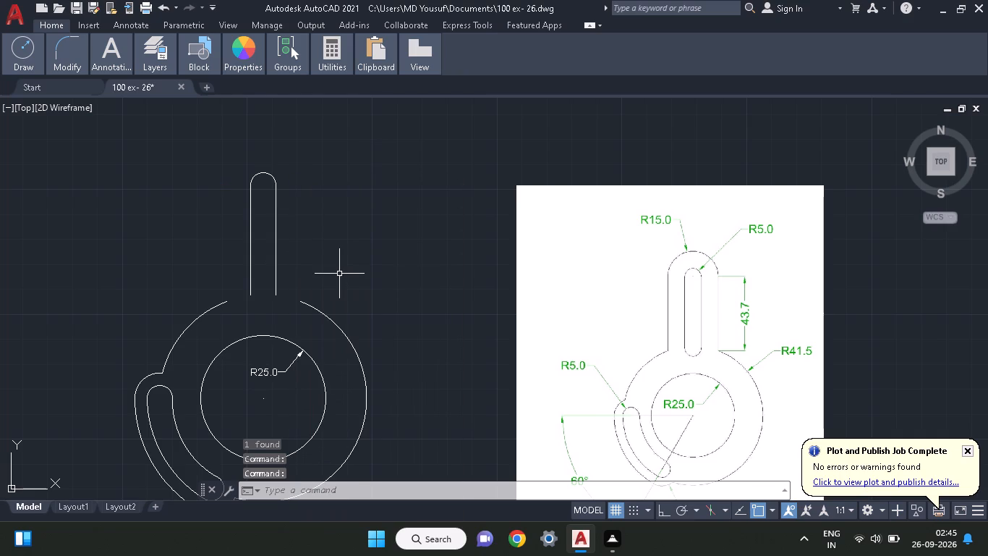
Erase both straight sides of the vertical slot.
click(277, 287)
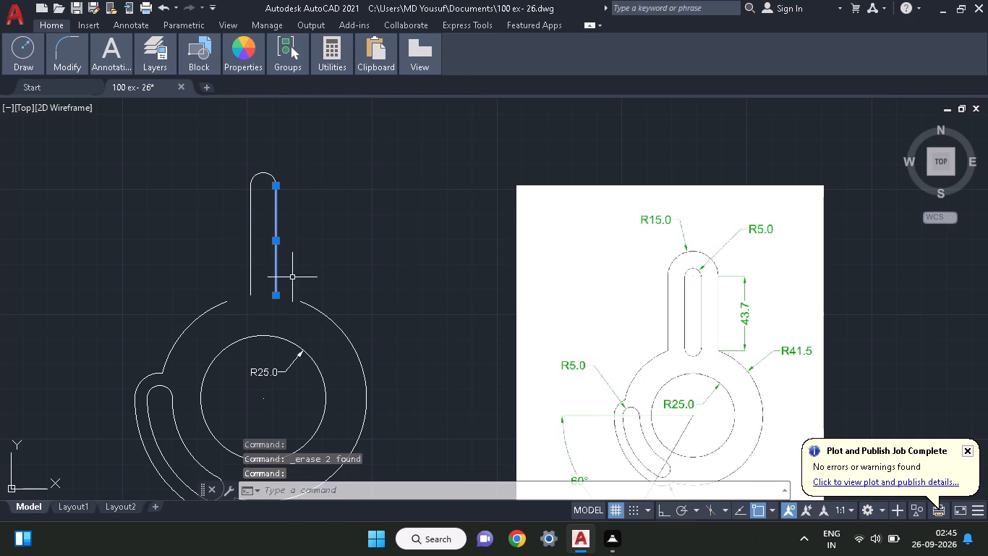
right_click(293, 277)
click(307, 256)
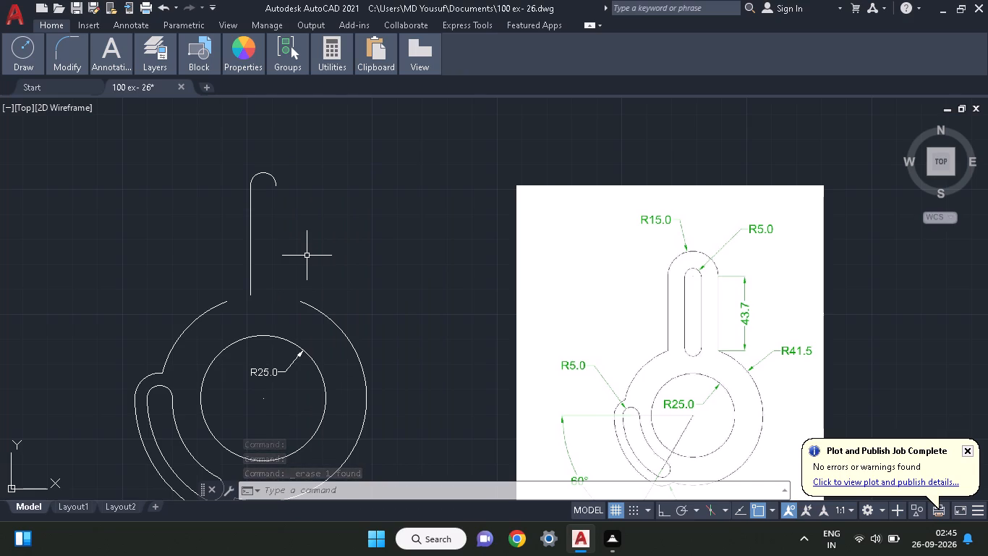
click(252, 263)
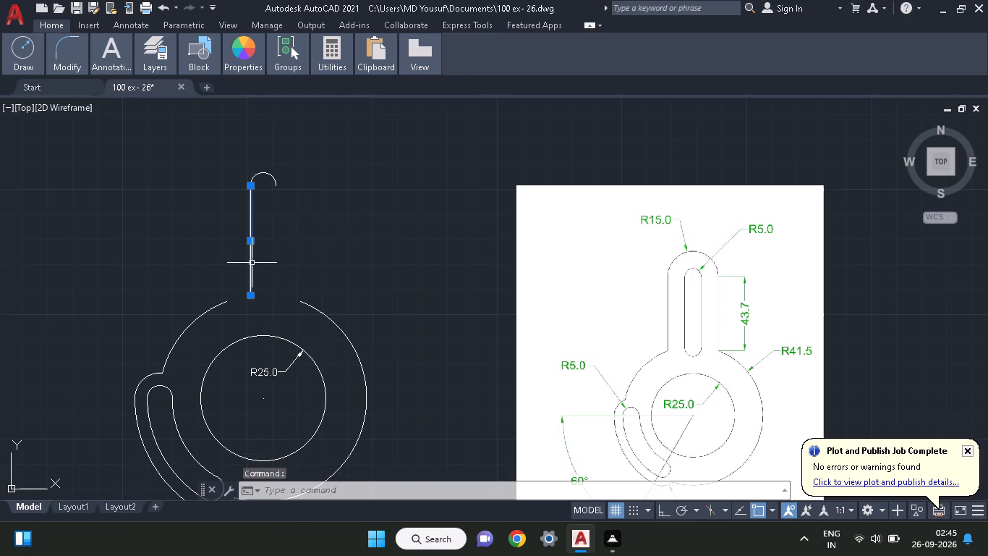
right_click(252, 263)
click(267, 256)
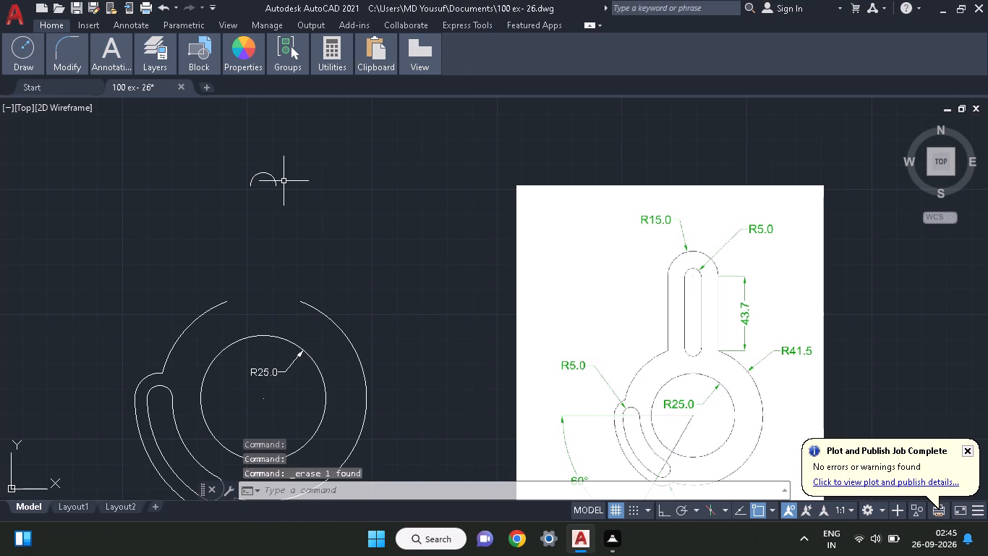
Remove the remaining top end arc of the vertical slot using Trim.
click(269, 174)
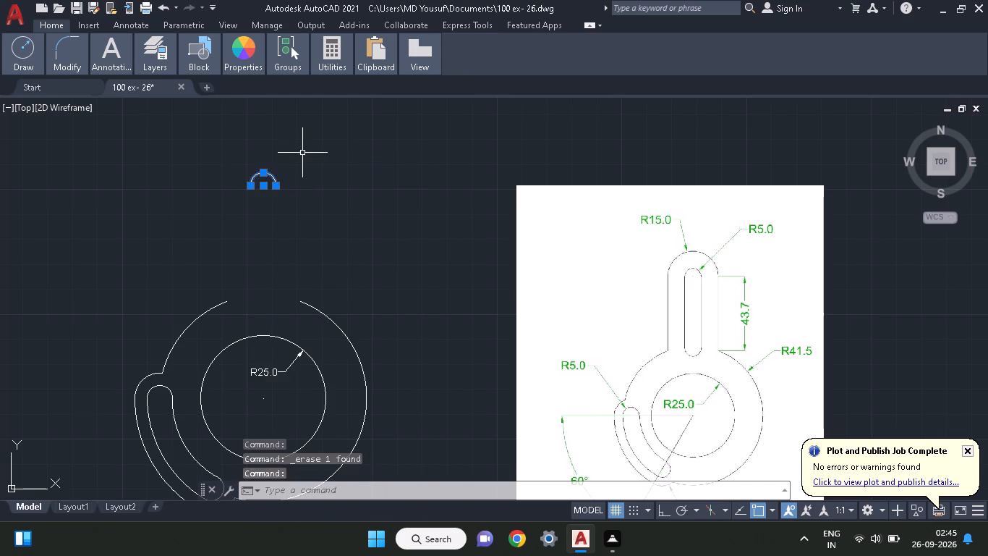
text(tr)
text(im)
key(space)
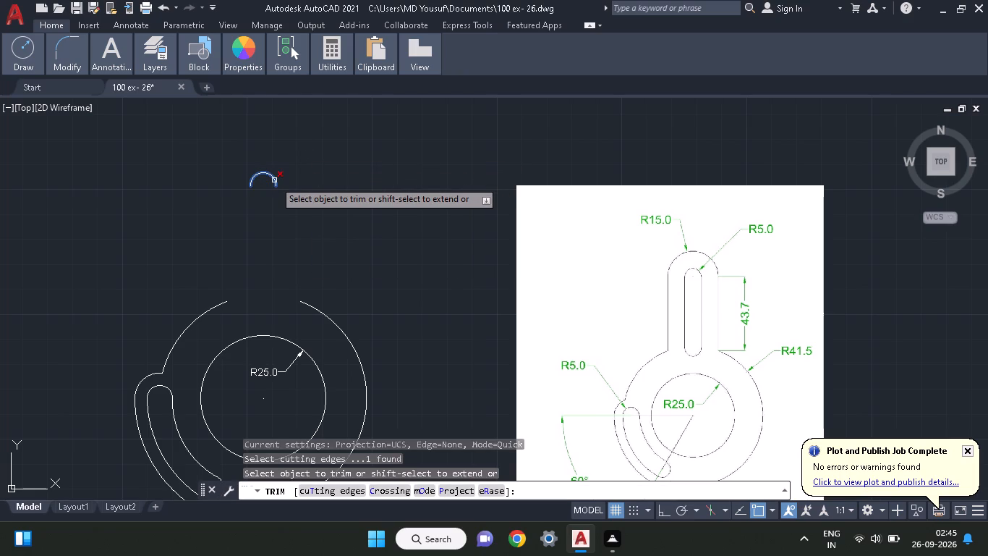
click(274, 180)
right_click(274, 180)
click(281, 192)
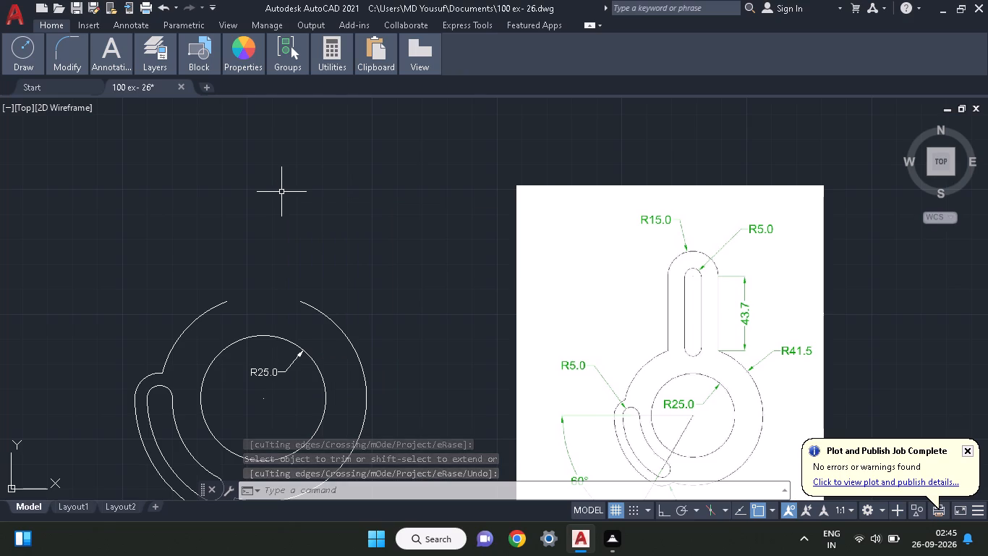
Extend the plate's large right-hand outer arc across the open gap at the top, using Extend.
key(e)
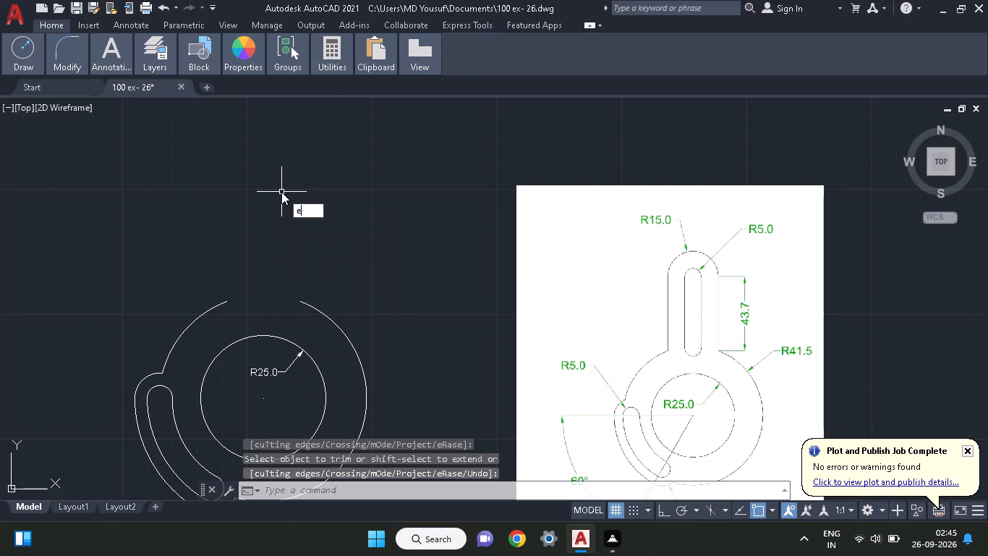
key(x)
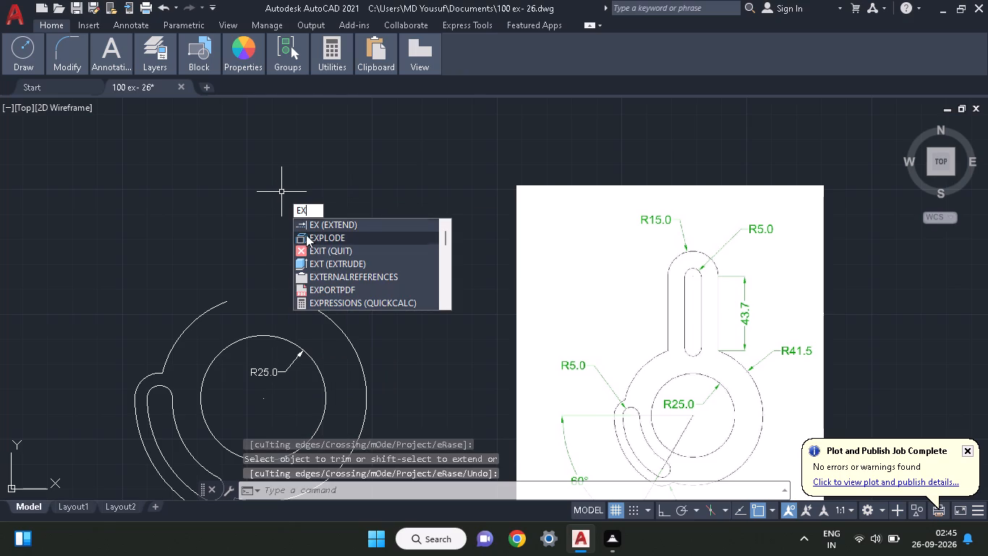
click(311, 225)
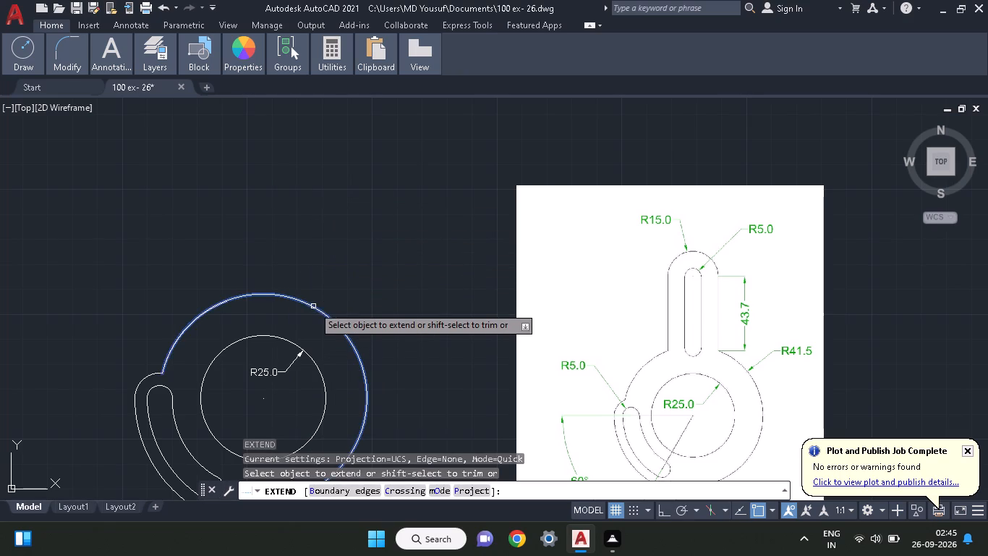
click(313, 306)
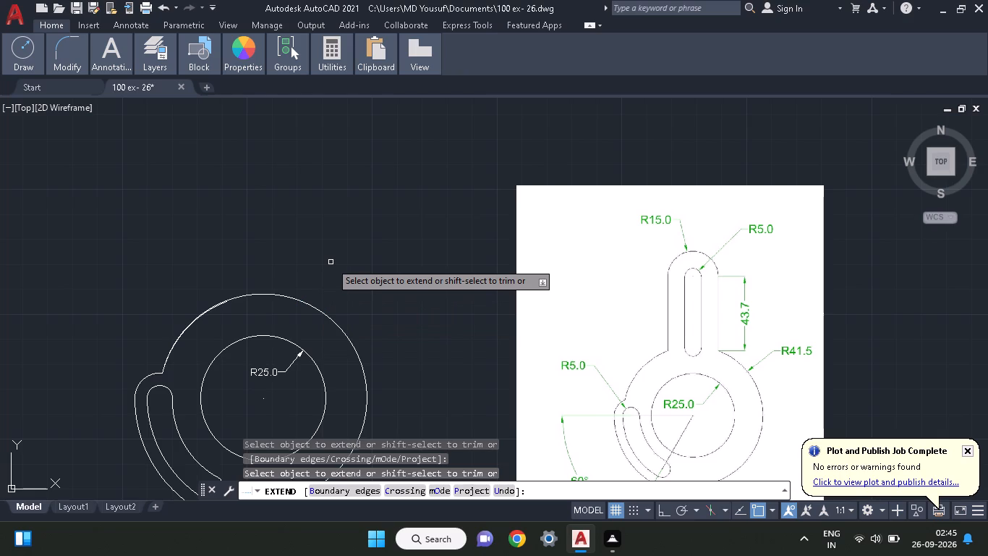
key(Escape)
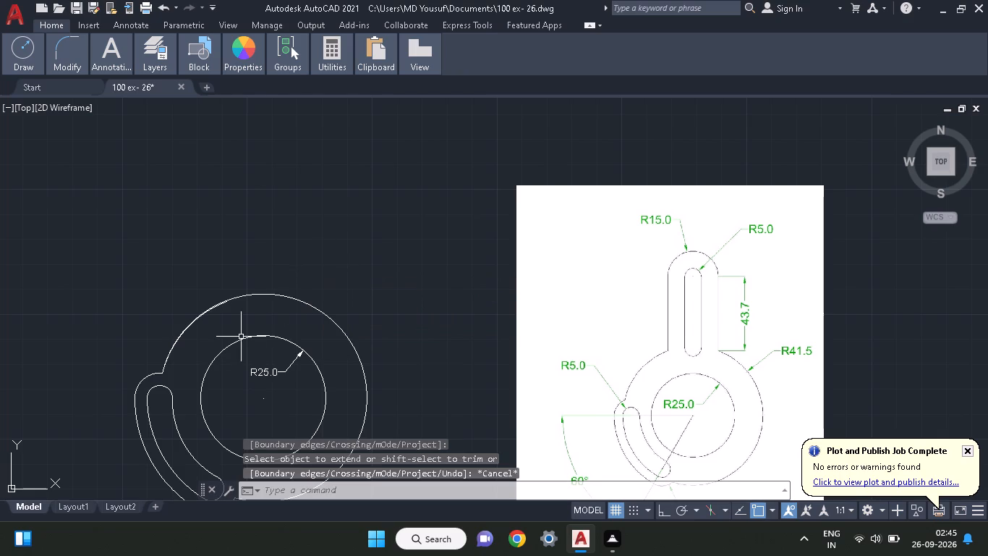
Erase the extended outer arc around the R25 circle, keeping the shorter upper-left arc.
click(210, 310)
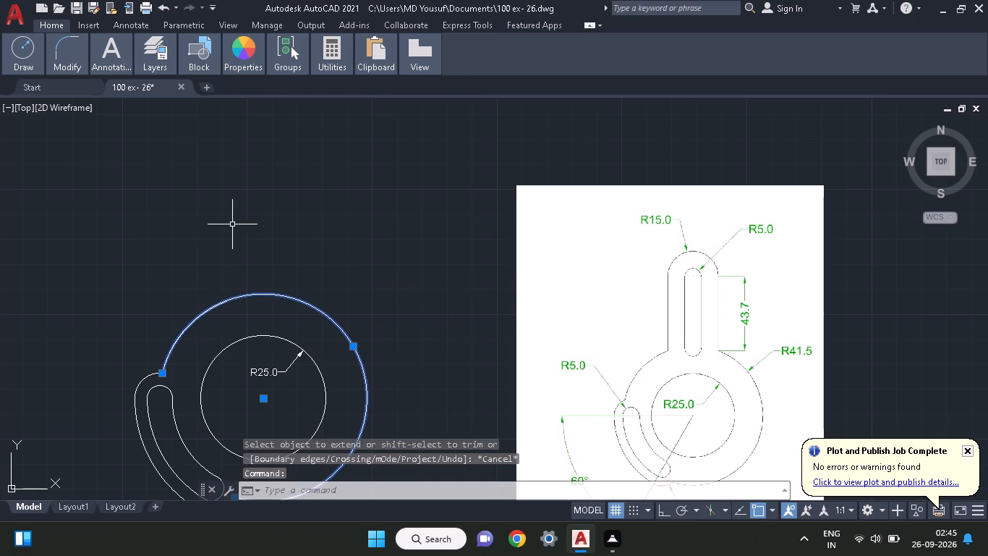
right_click(234, 222)
click(252, 247)
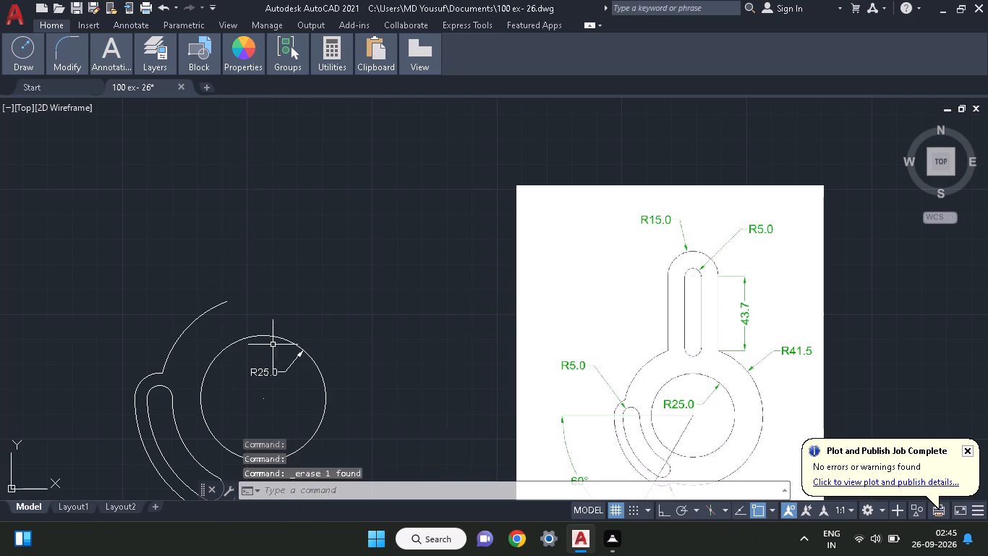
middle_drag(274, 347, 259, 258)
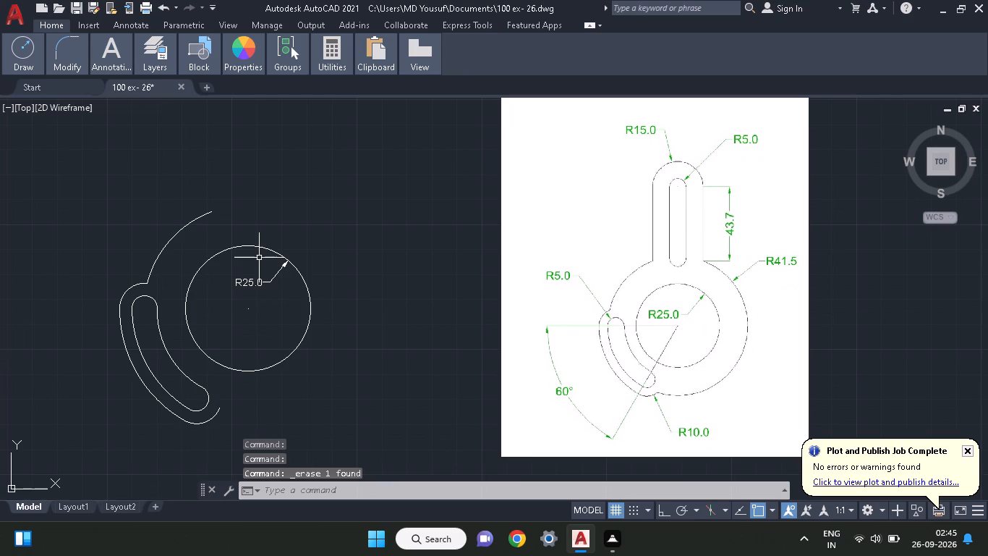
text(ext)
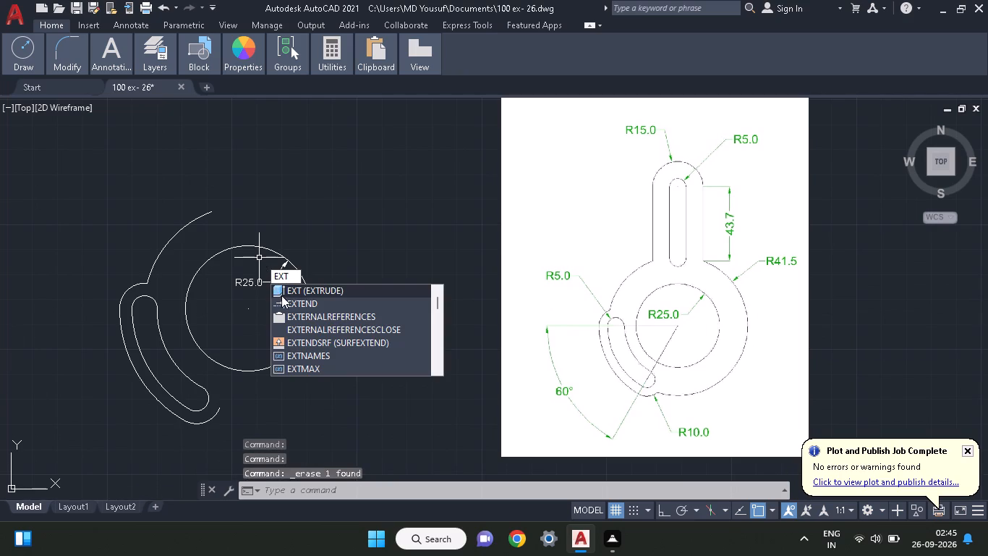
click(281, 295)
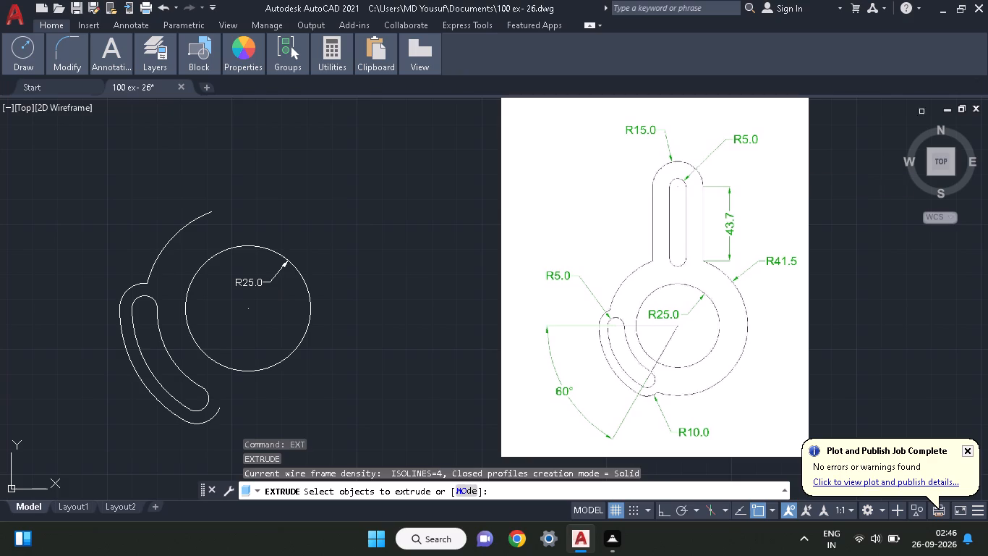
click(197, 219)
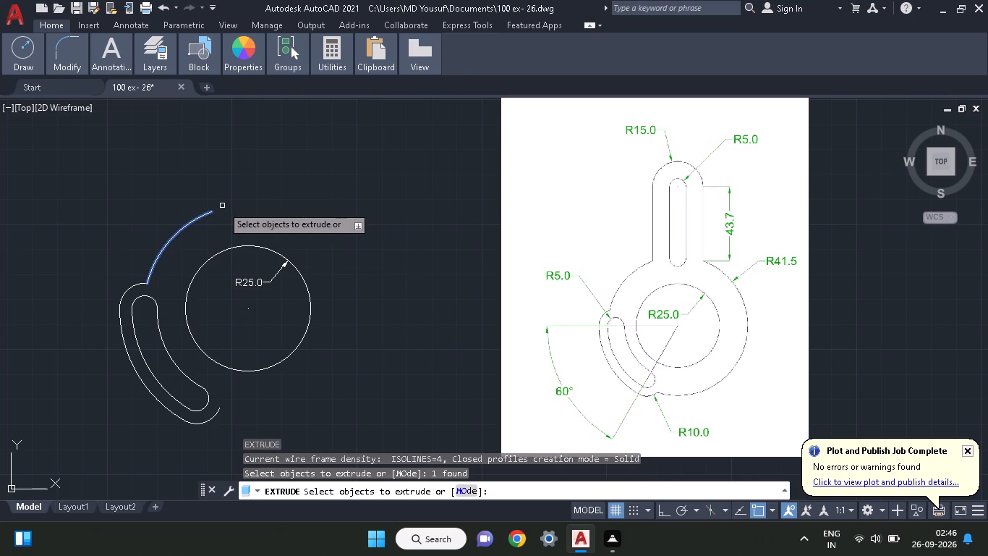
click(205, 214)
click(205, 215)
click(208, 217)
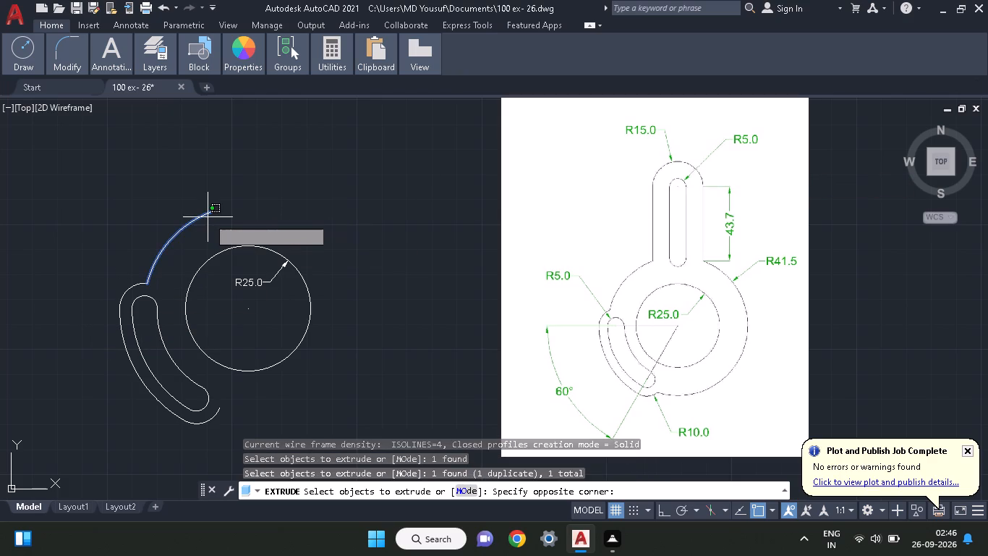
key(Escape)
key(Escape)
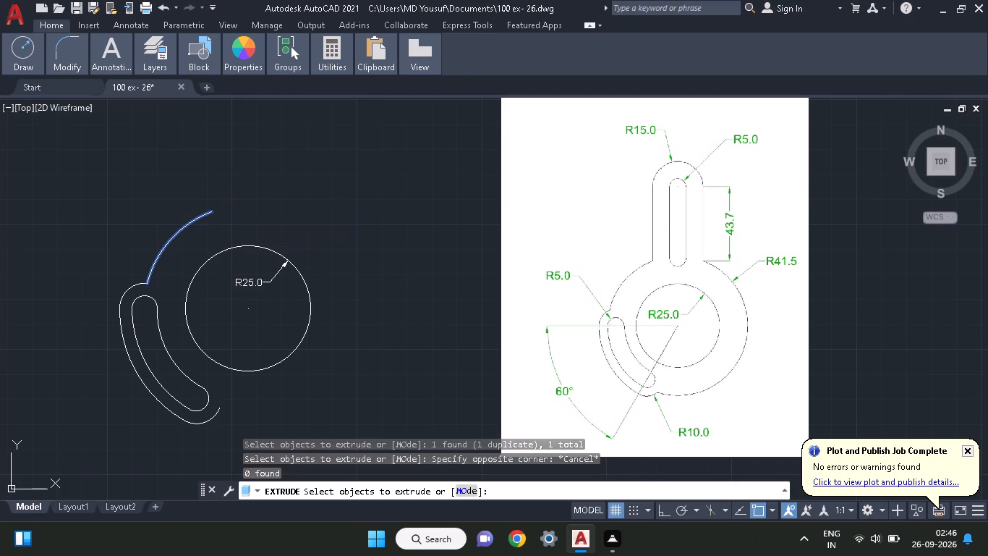
Draw a circle of radius 41.5 concentric with the R25 circle.
text(ci)
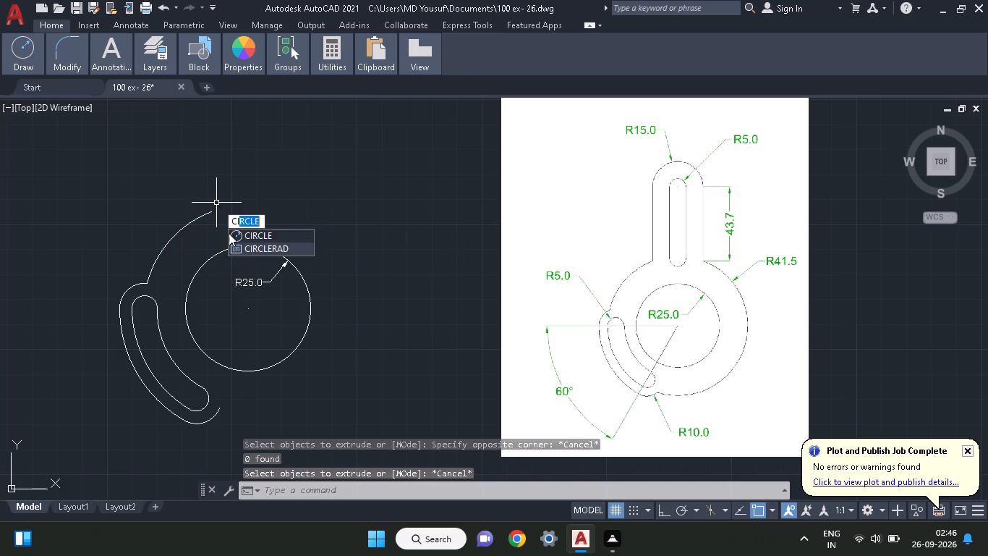
click(236, 234)
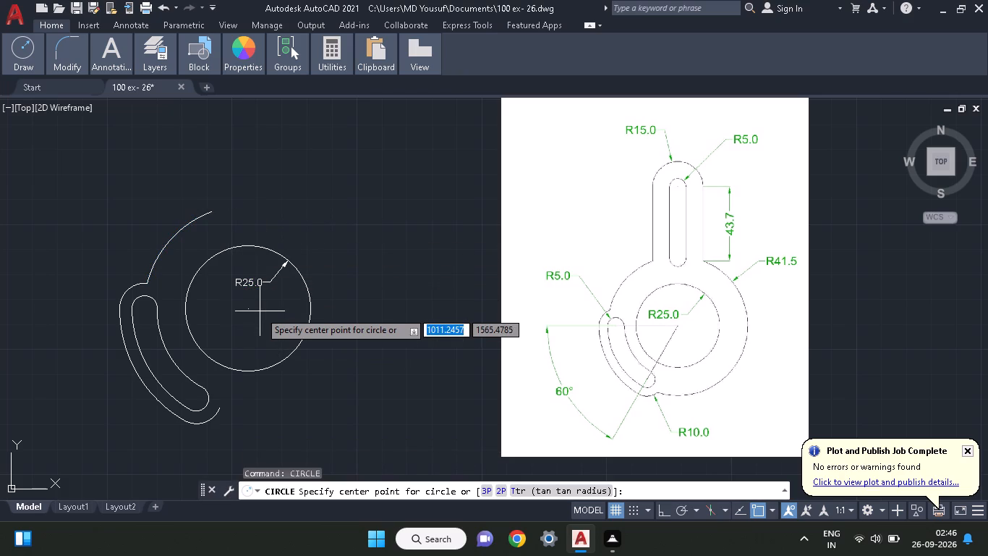
click(250, 309)
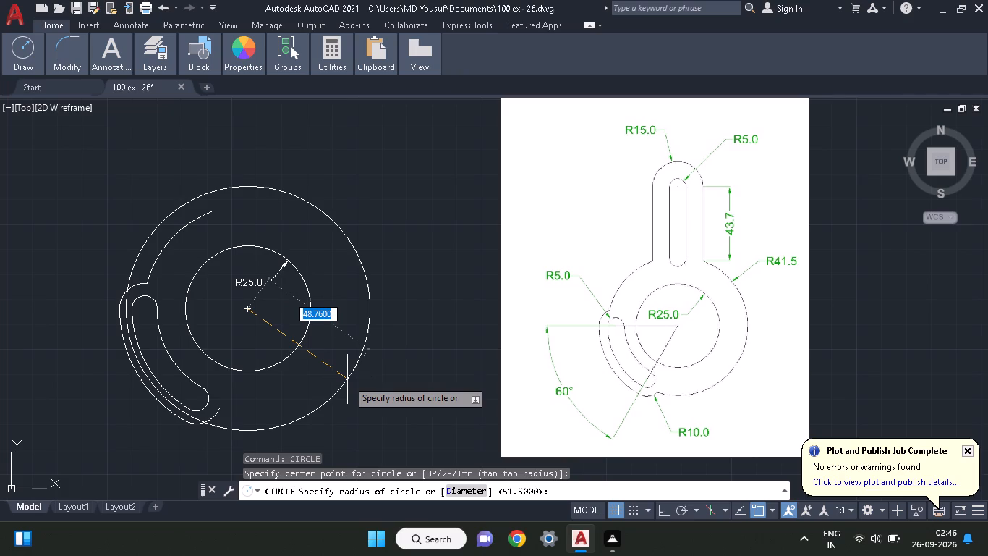
key(4)
key(1)
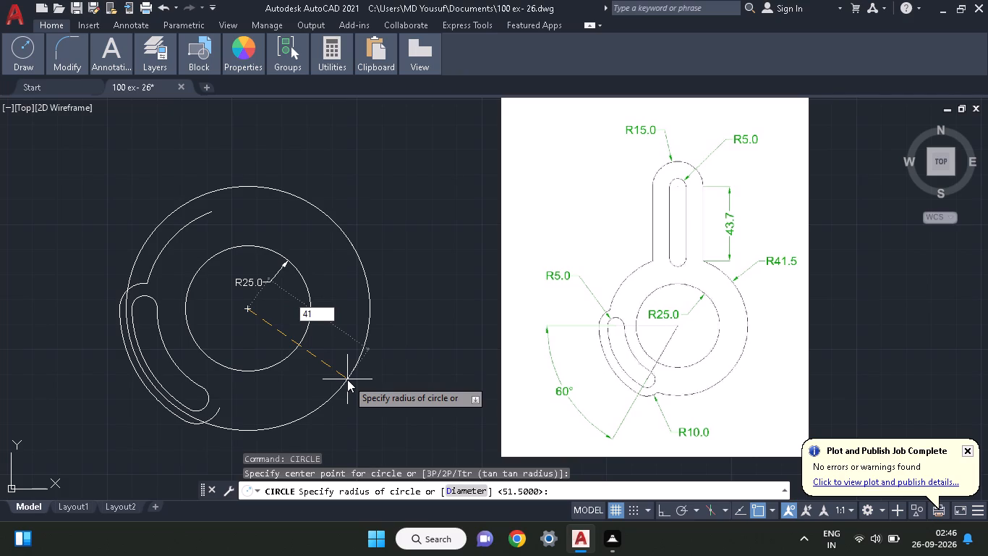
key(period)
key(5)
key(Return)
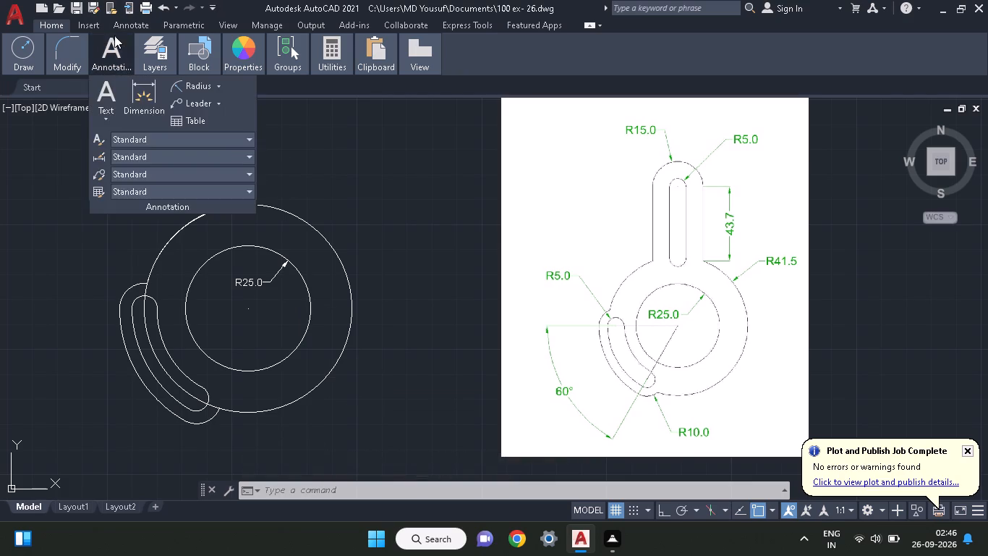
key(Escape)
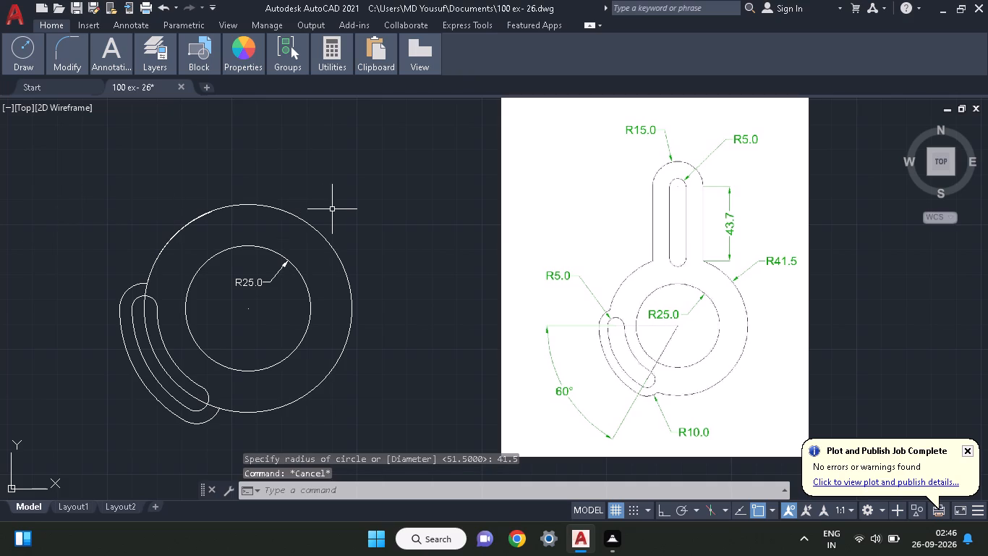
Move the 41.5-radius circle by its centre about 66 units up and to the right, exposing the old arc beneath it.
text(mo)
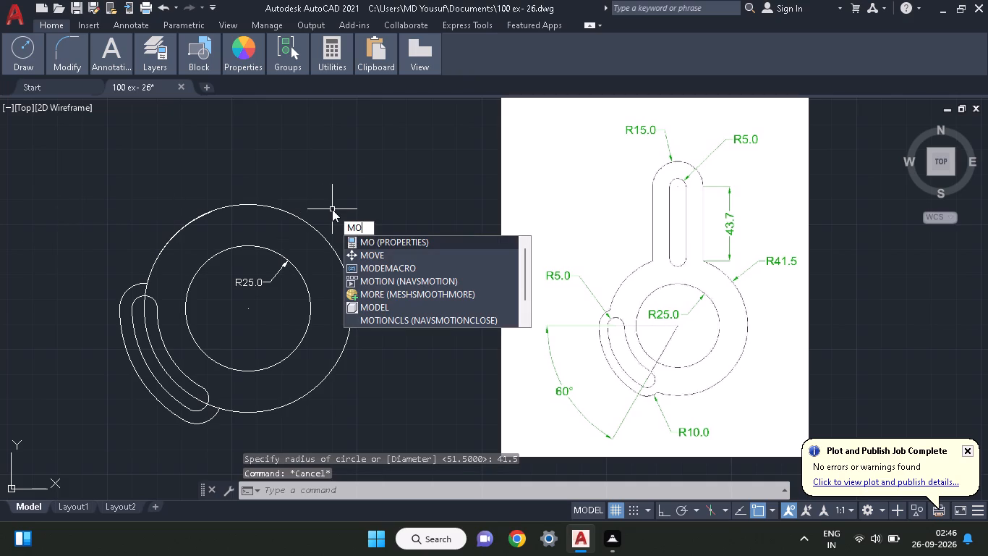
text(ve)
key(space)
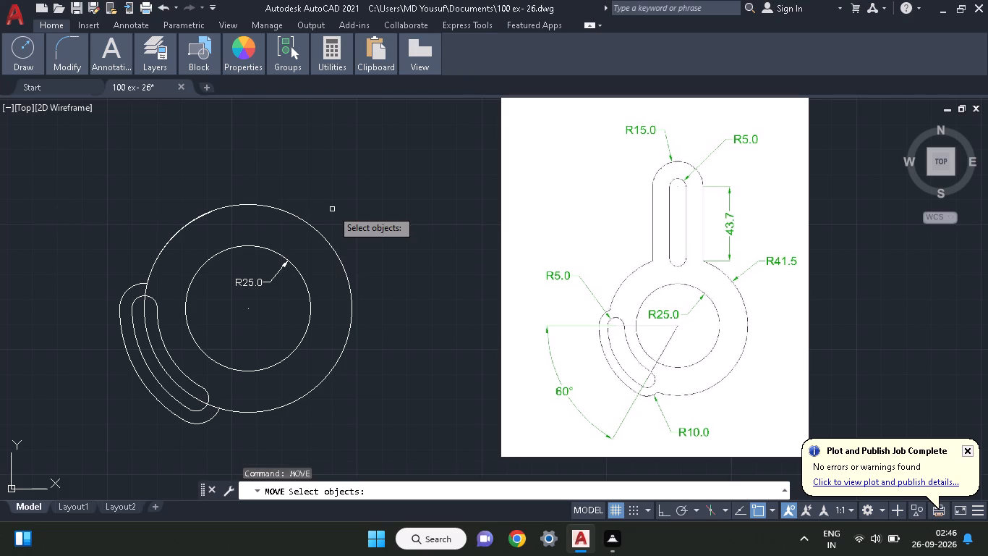
click(350, 300)
key(space)
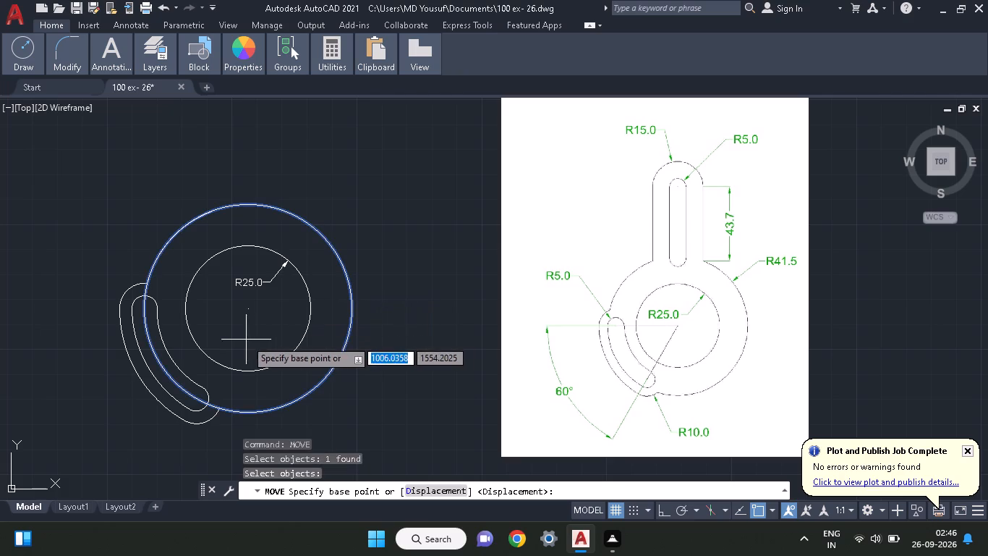
click(248, 313)
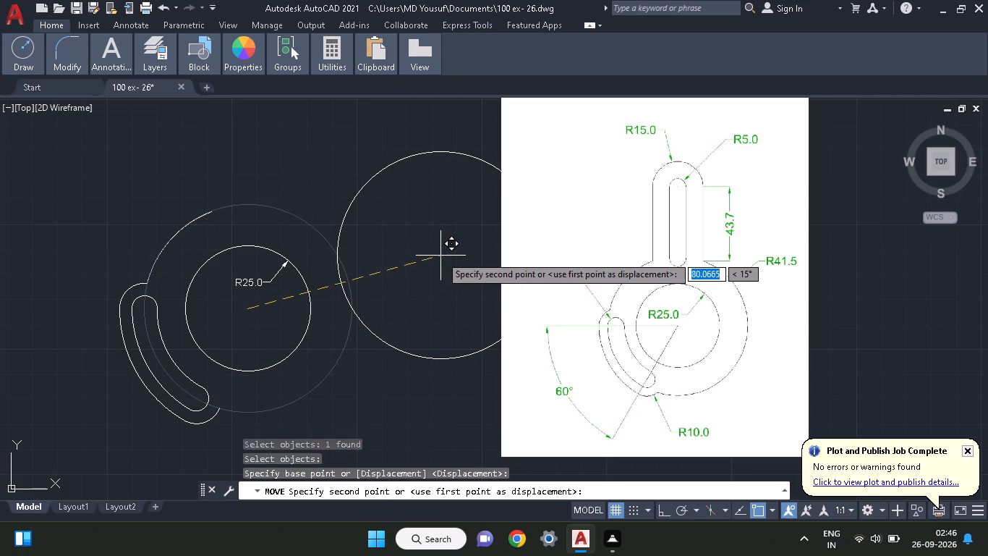
click(406, 260)
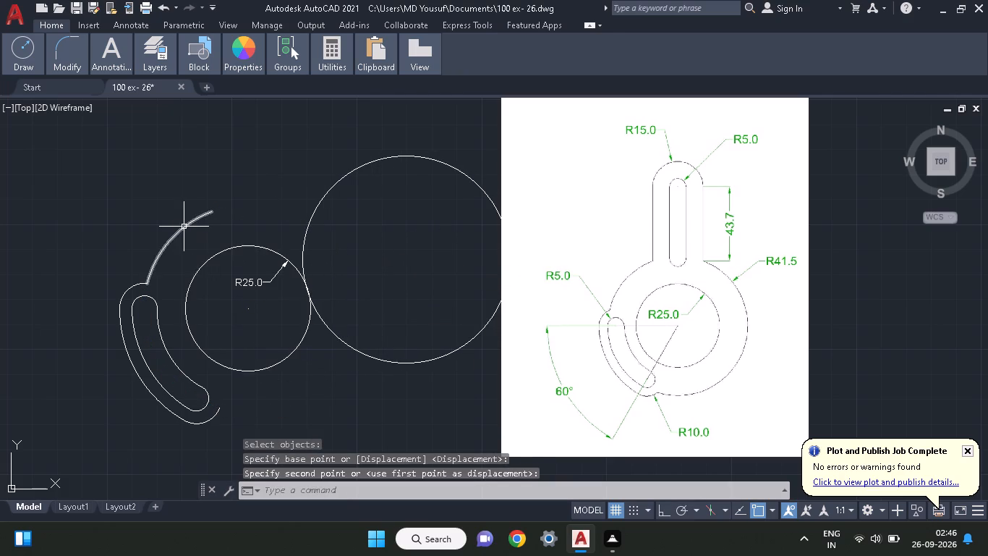
Erase the leftover upper-left outer arc above the curved slot.
click(184, 227)
right_click(184, 226)
click(225, 256)
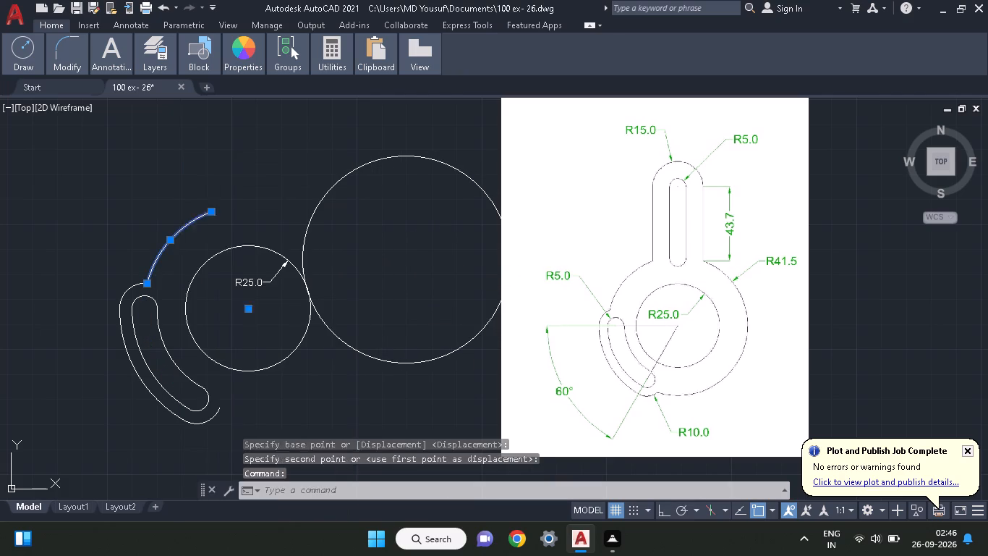
Move the 41.5-radius circle by its centre back onto the centre of the R25 circle.
click(387, 363)
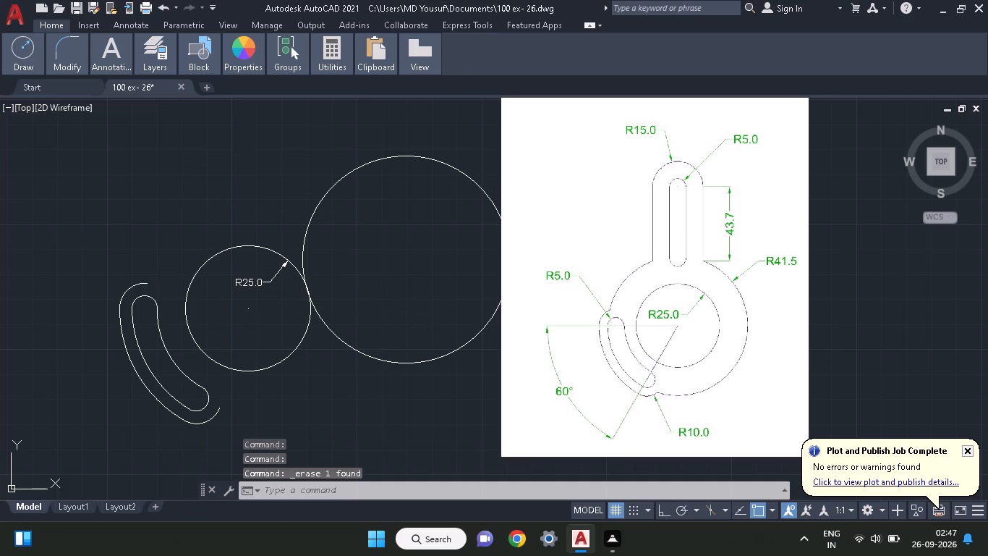
text(mo)
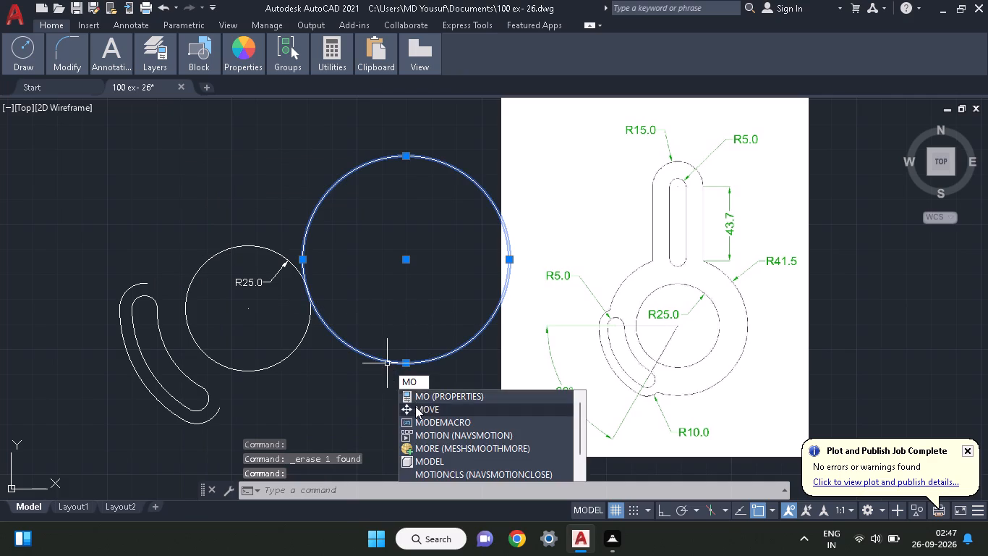
click(415, 406)
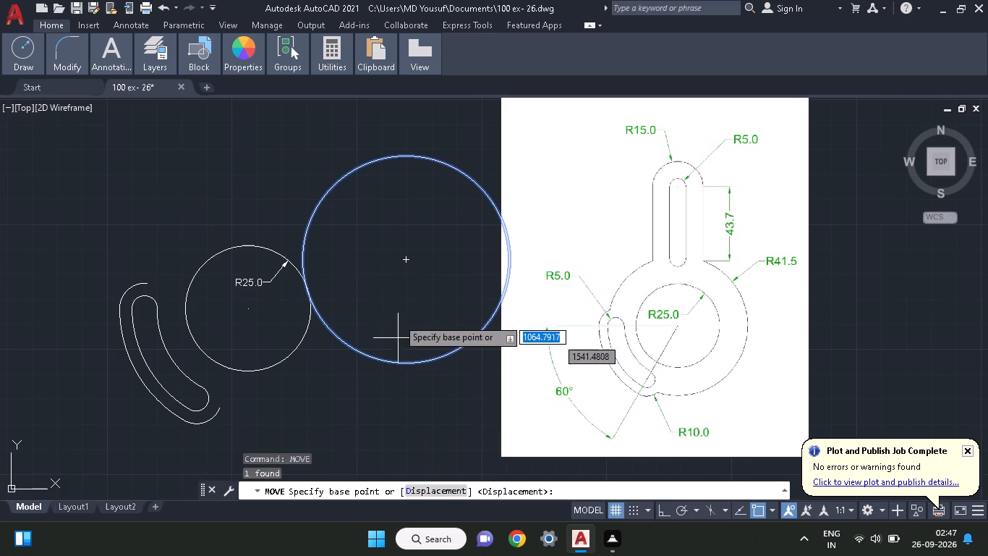
click(408, 261)
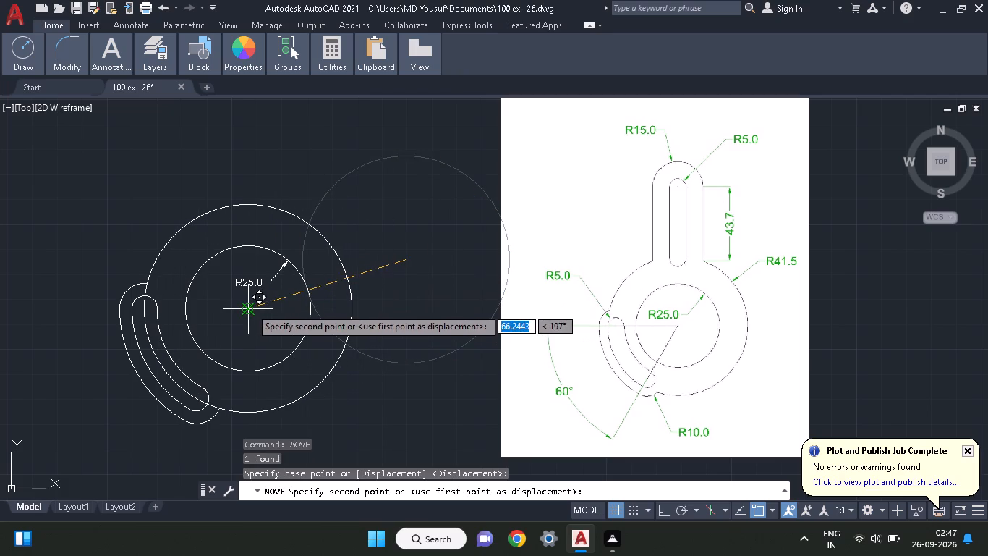
click(250, 308)
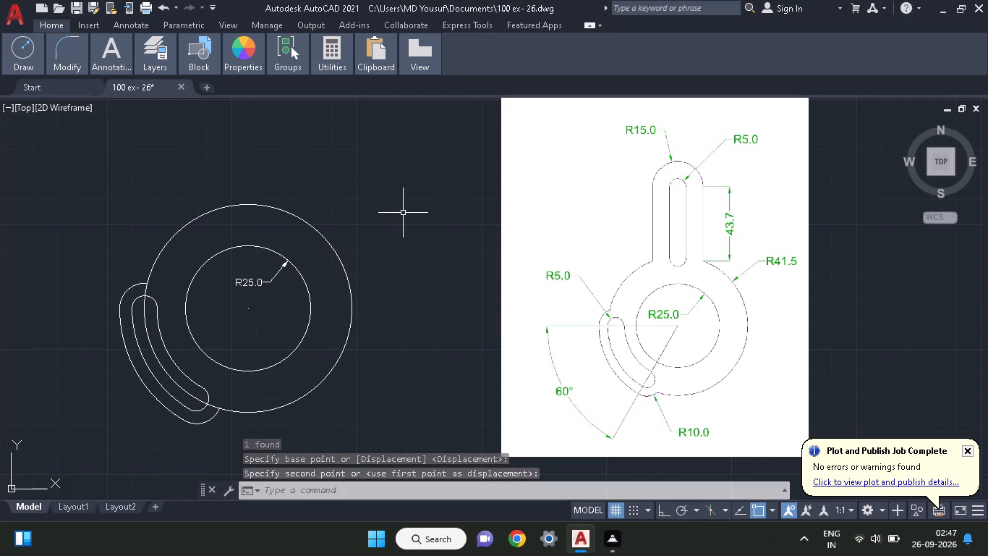
Trim away the portions of the 41.5-radius circle that run through the curved slot and its surrounding lobe.
text(tr)
key(i)
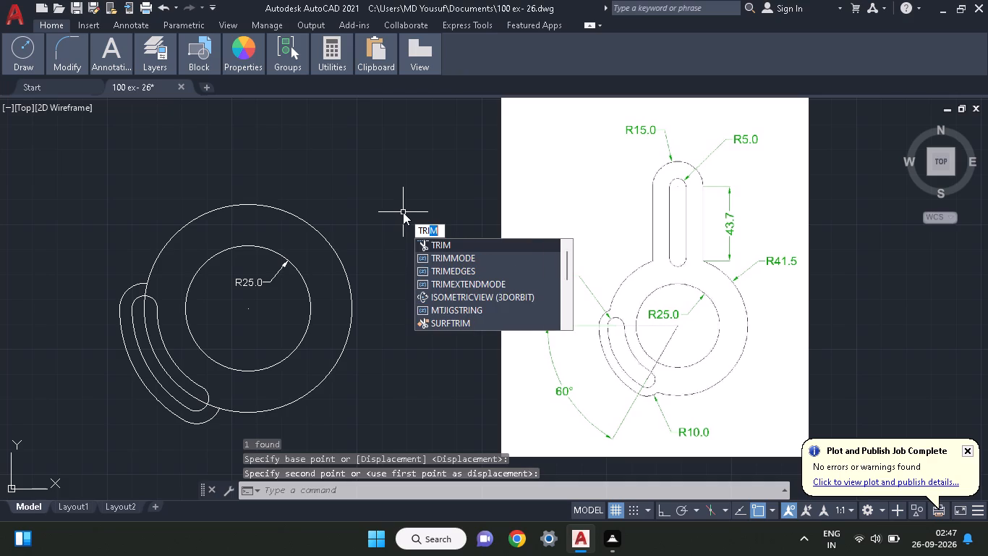
text(m)
key(space)
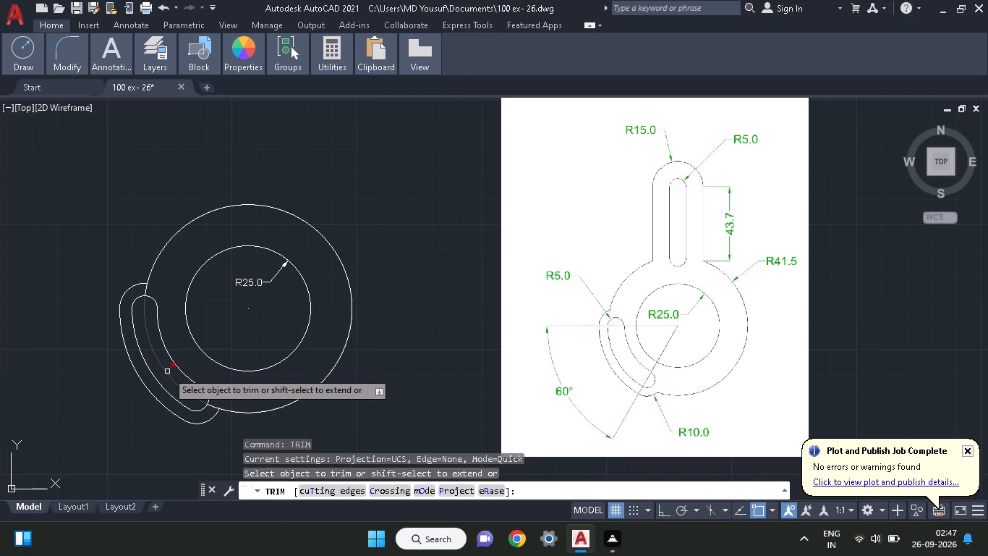
click(167, 371)
click(146, 291)
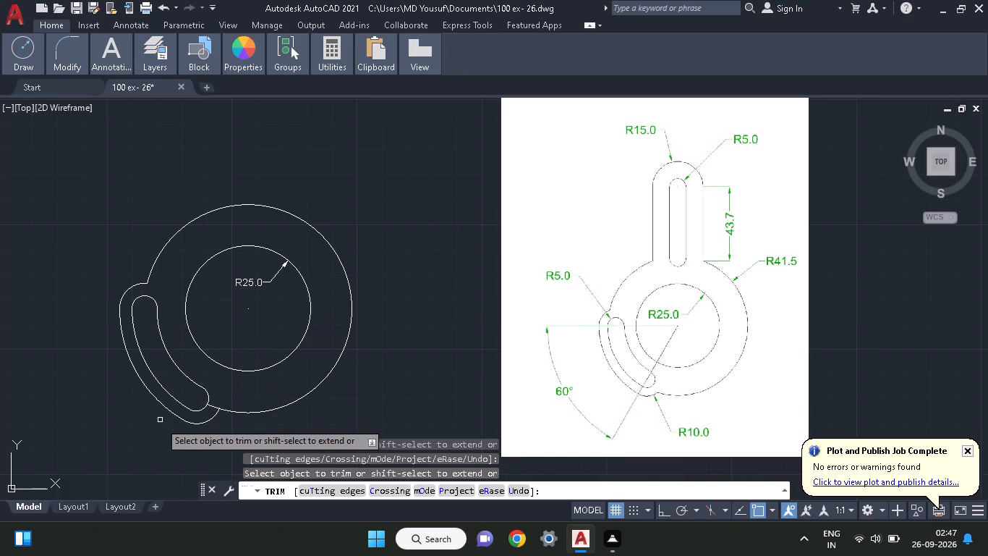
click(212, 408)
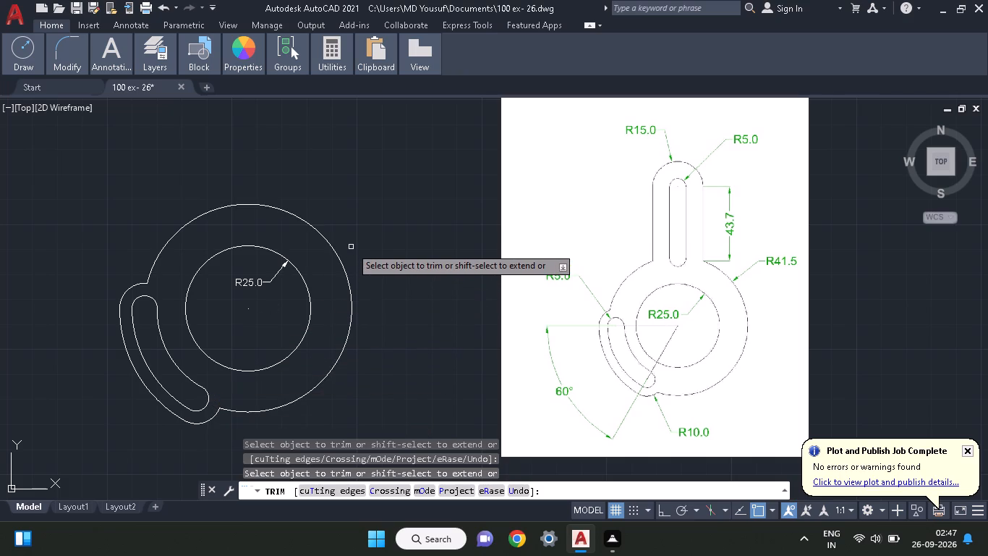
key(Escape)
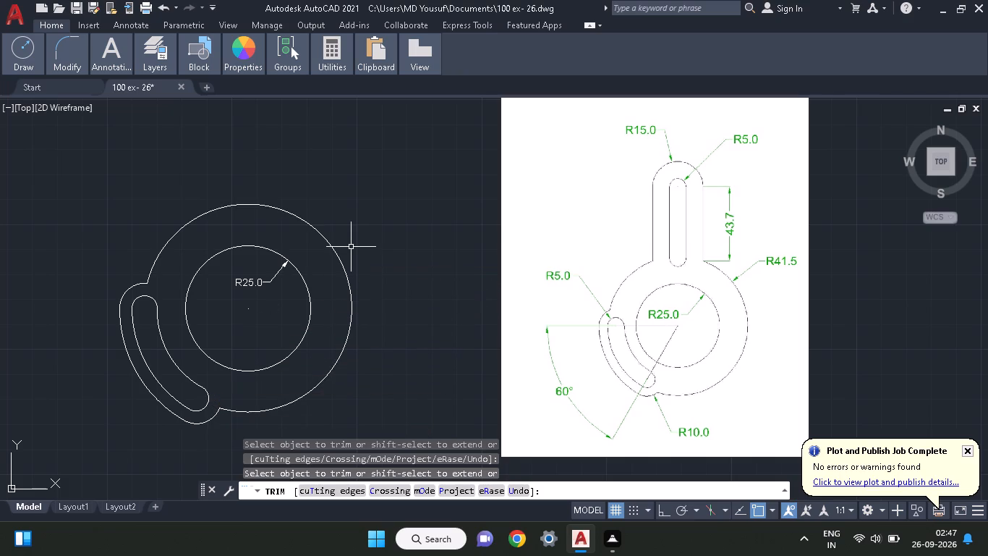
With Ortho on, draw a 43.7-long vertical line upward from the top quadrant of the R41.5 circle.
text(li)
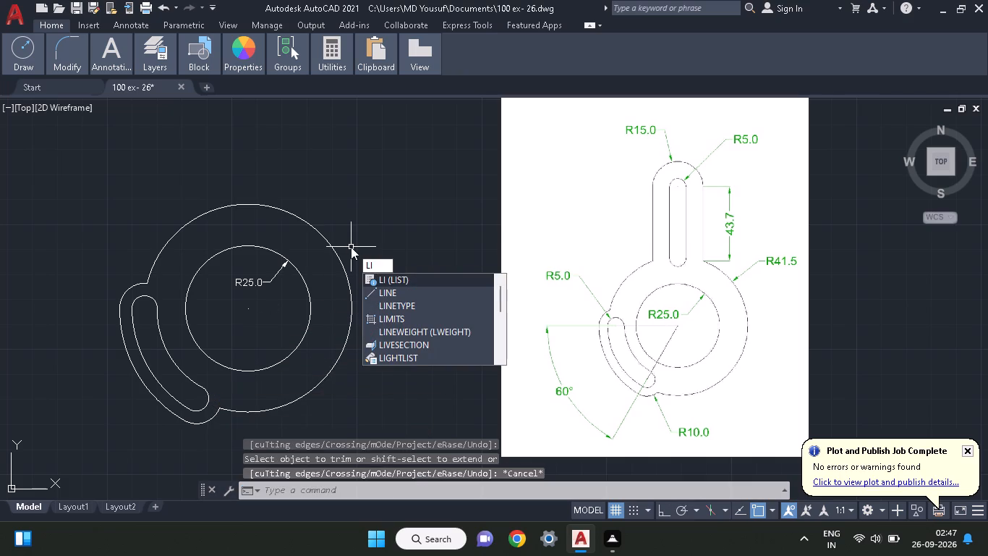
key(n)
text(e)
key(space)
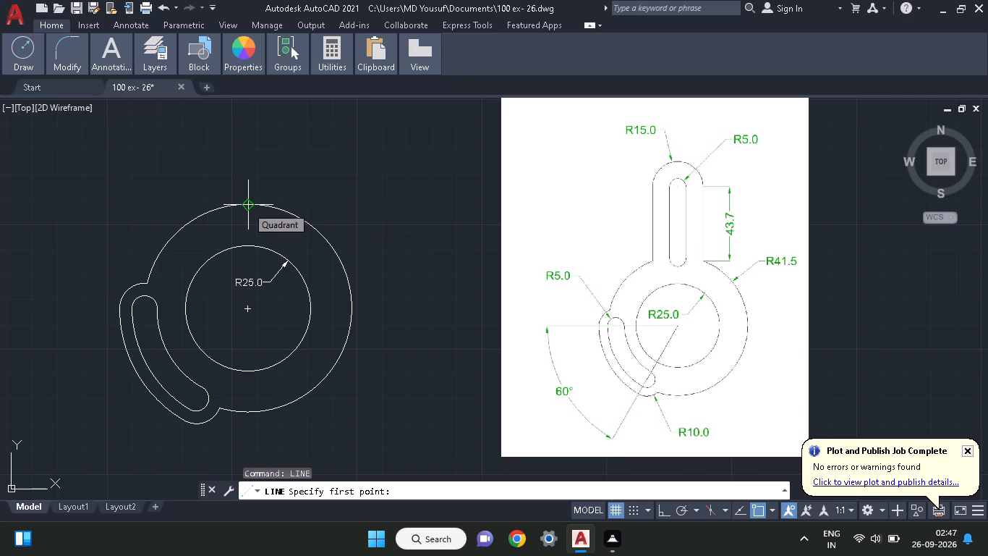
click(247, 206)
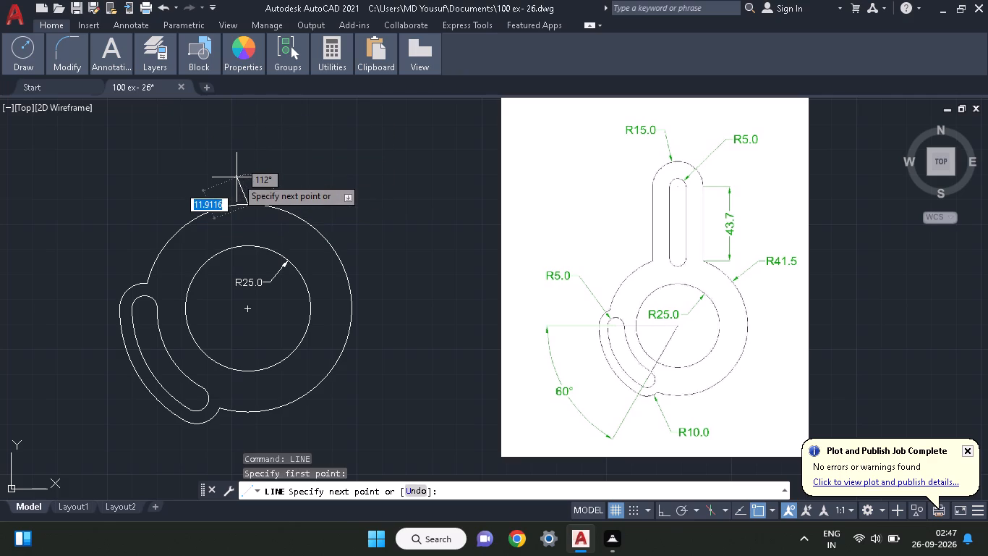
key(F8)
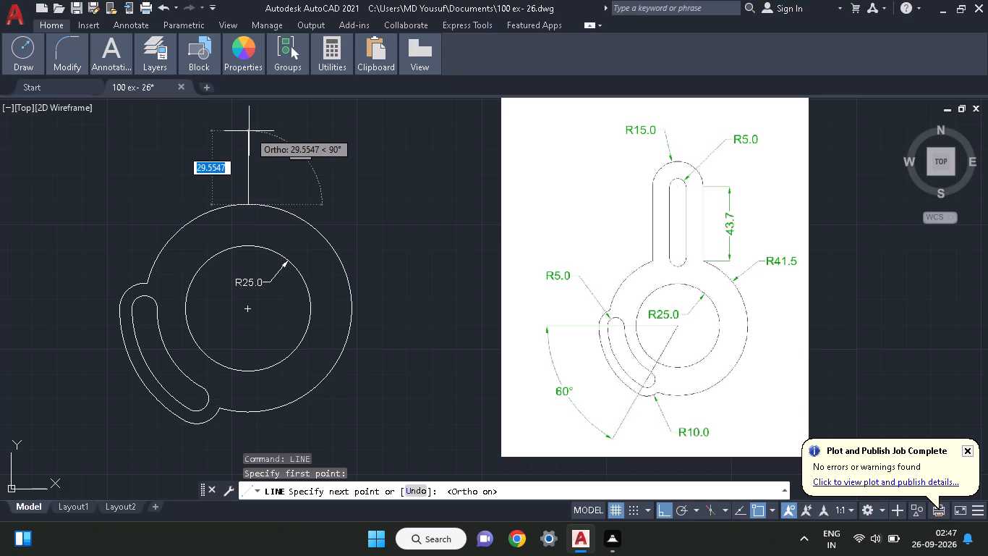
text(43.)
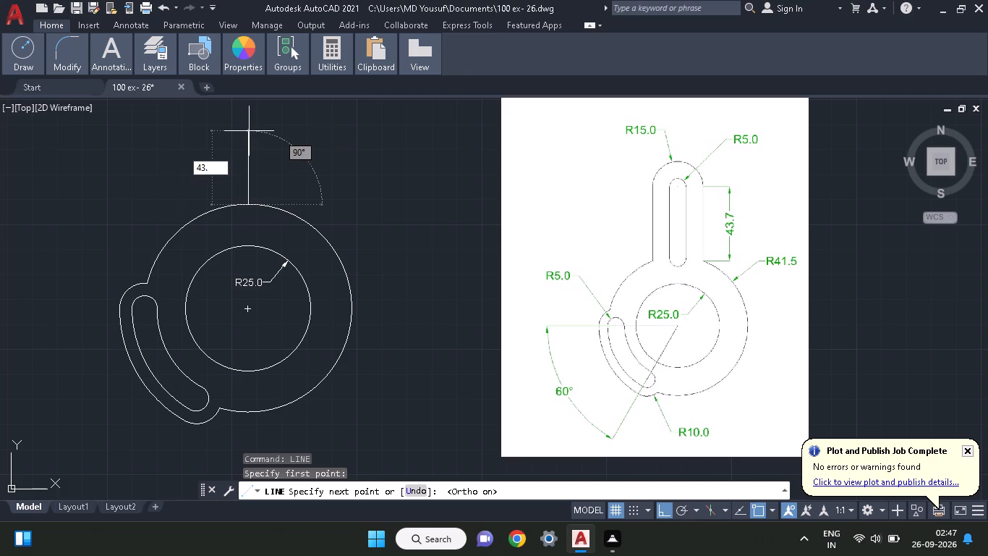
key(7)
key(Return)
key(Return)
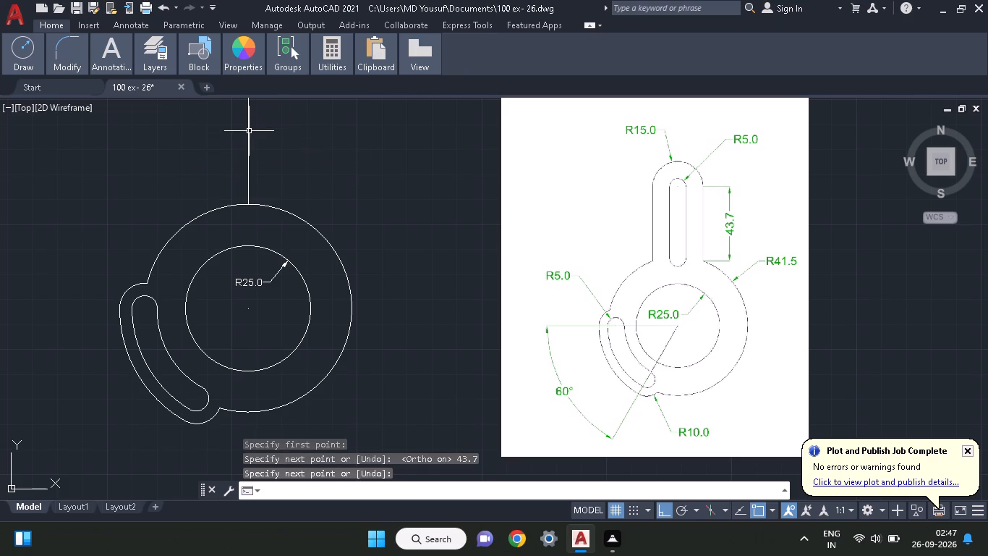
Offset the vertical line 15 units to its right with the Through option to form the arm's side.
middle_drag(289, 151, 290, 195)
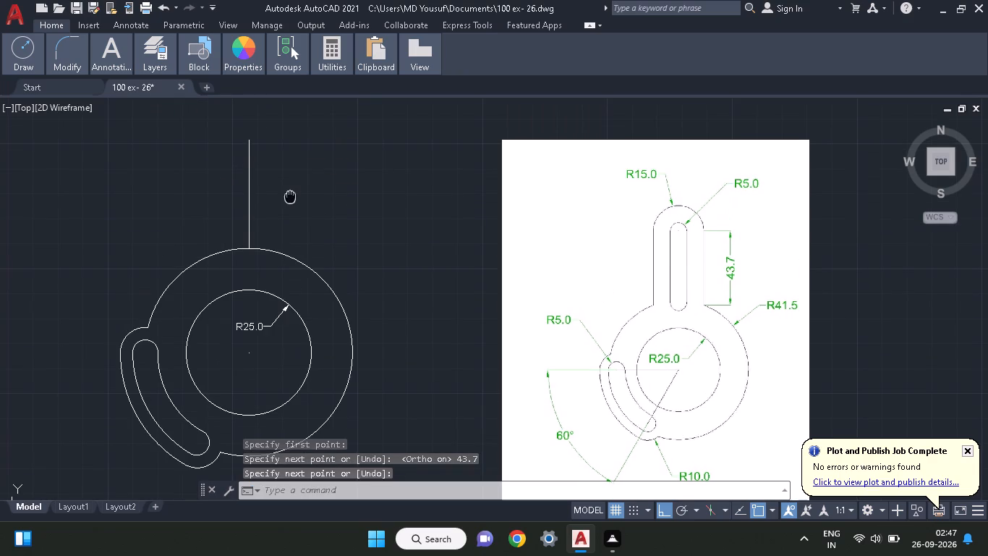
middle_drag(290, 195, 291, 188)
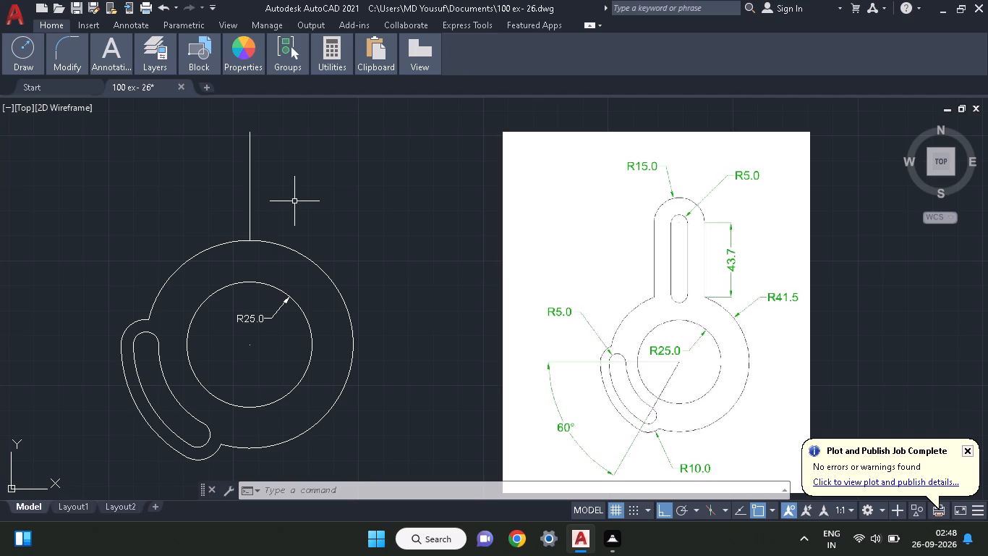
key(o)
text(ff)
text(set)
key(space)
key(space)
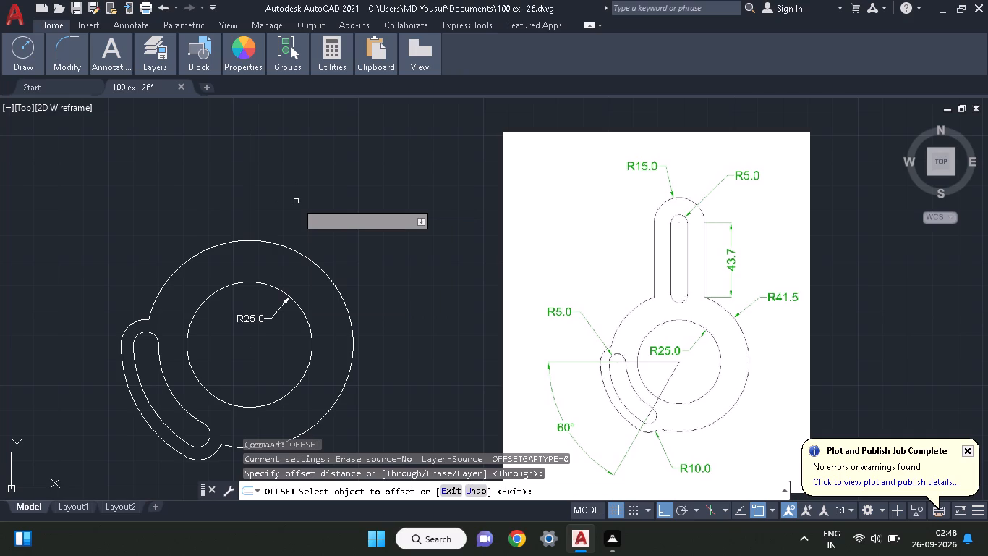
click(250, 175)
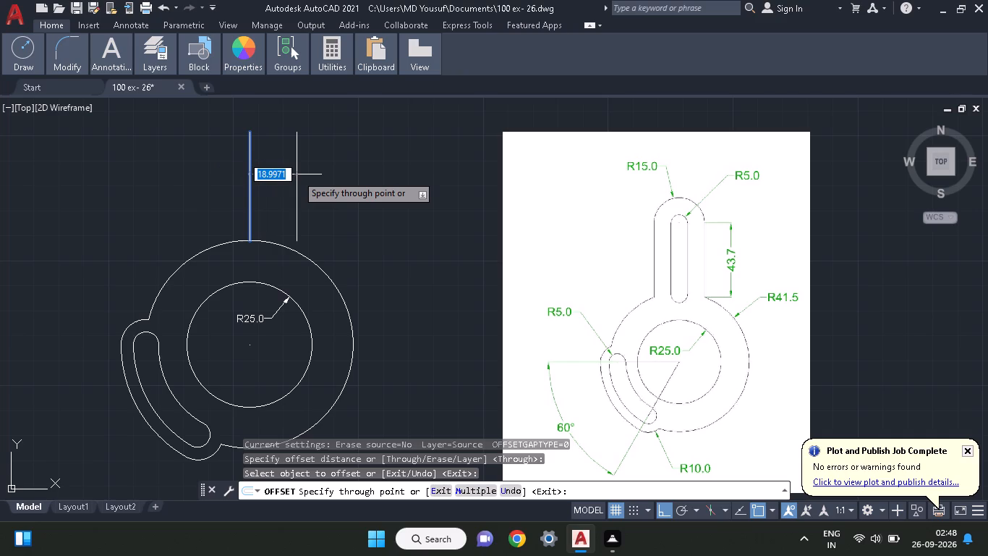
key(1)
key(5)
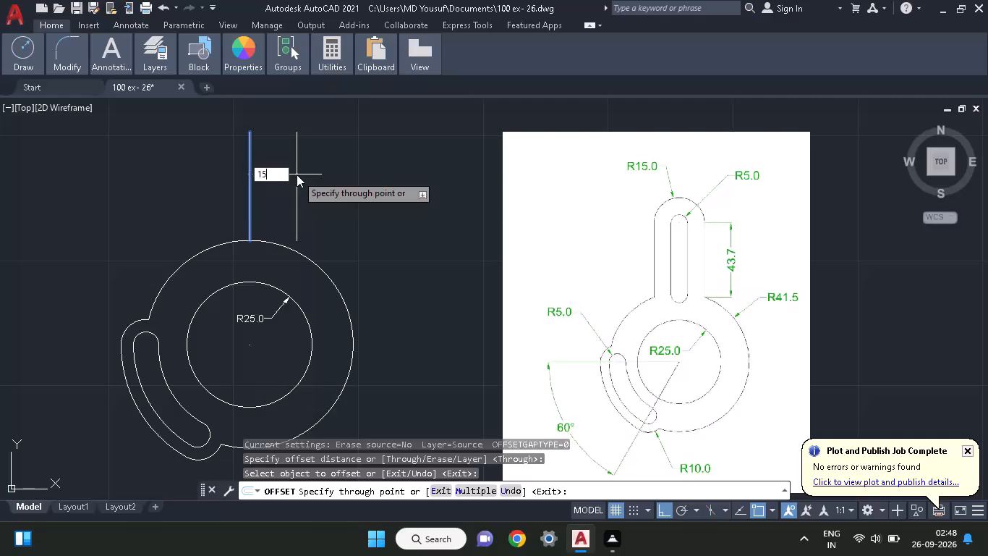
key(Return)
key(Return)
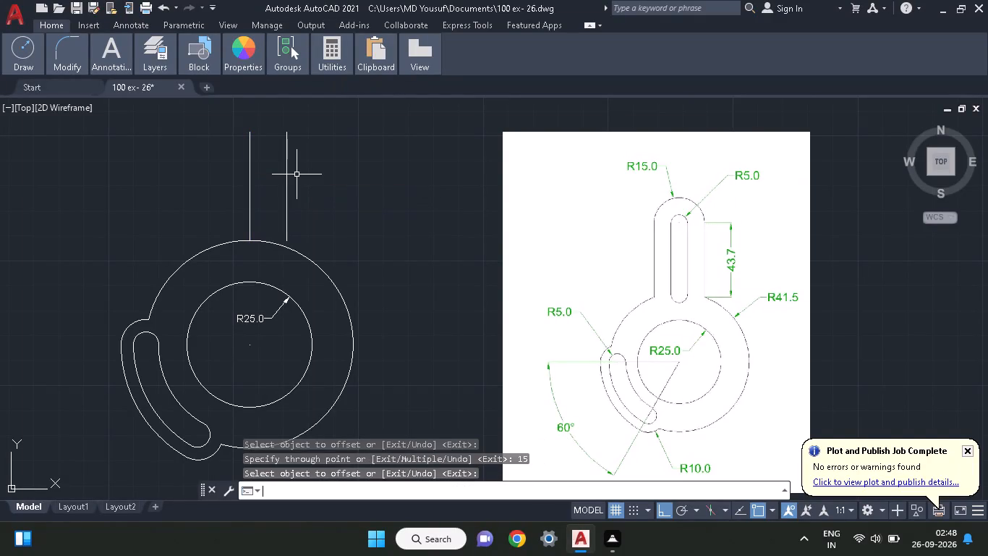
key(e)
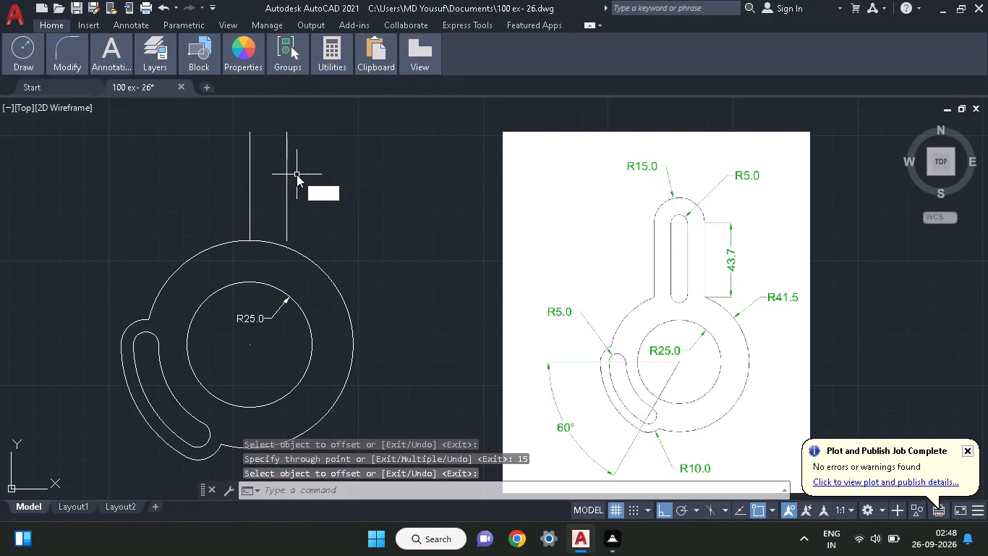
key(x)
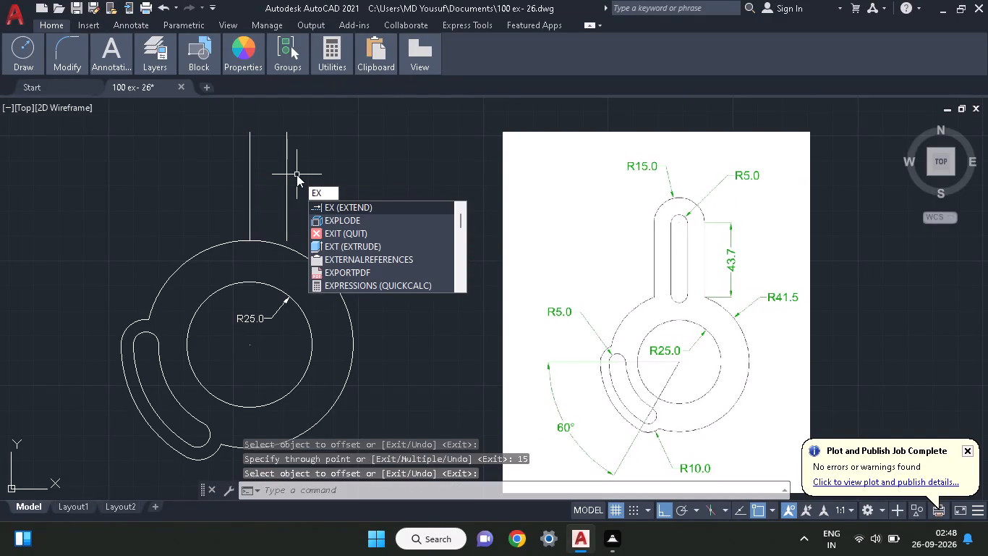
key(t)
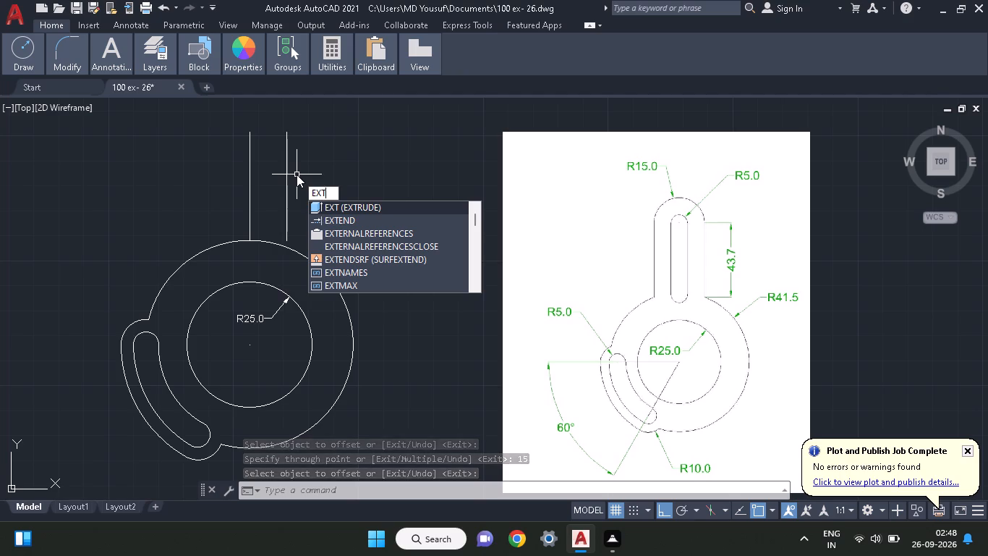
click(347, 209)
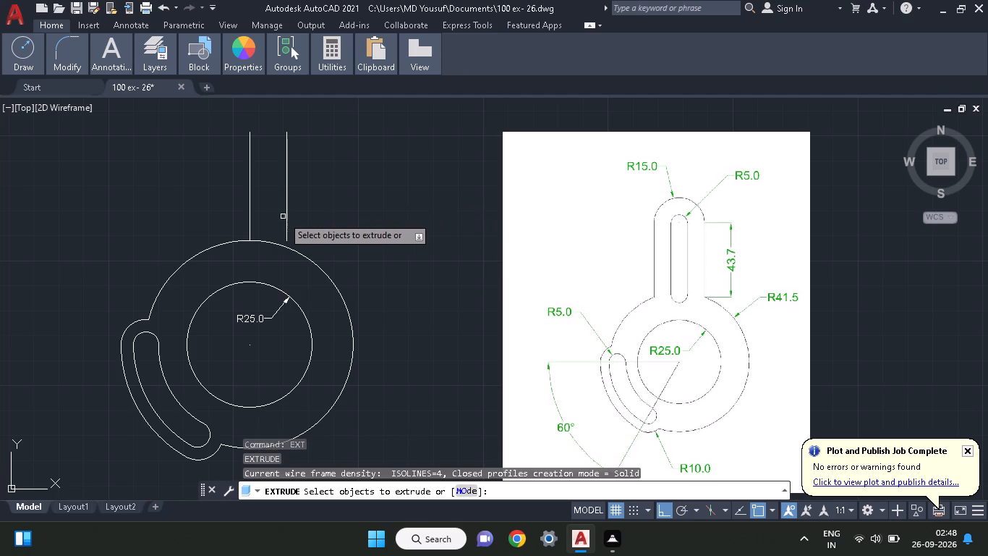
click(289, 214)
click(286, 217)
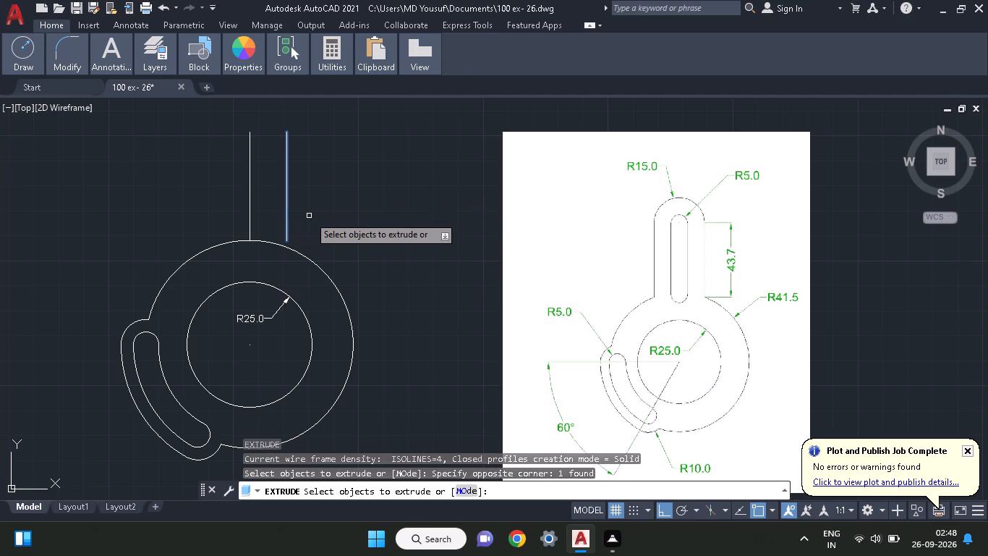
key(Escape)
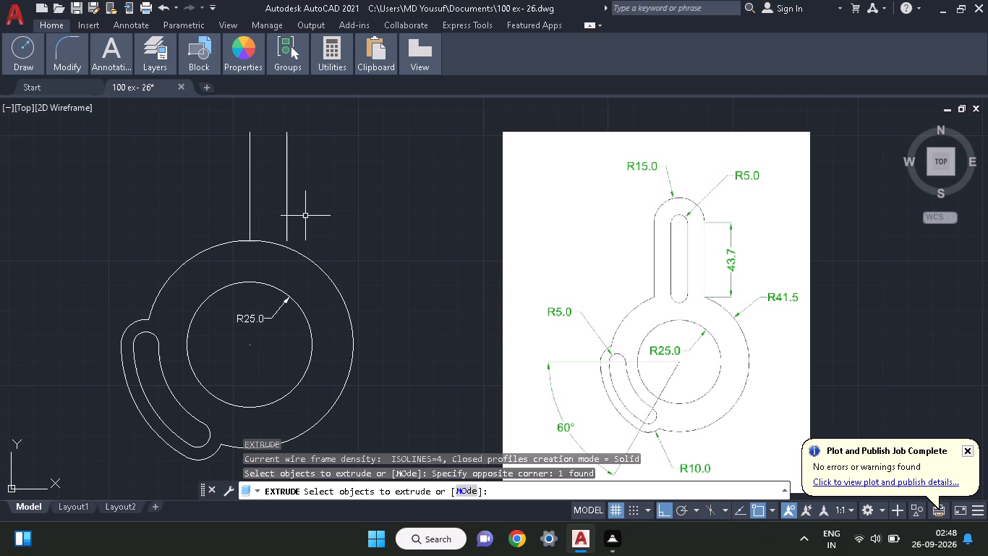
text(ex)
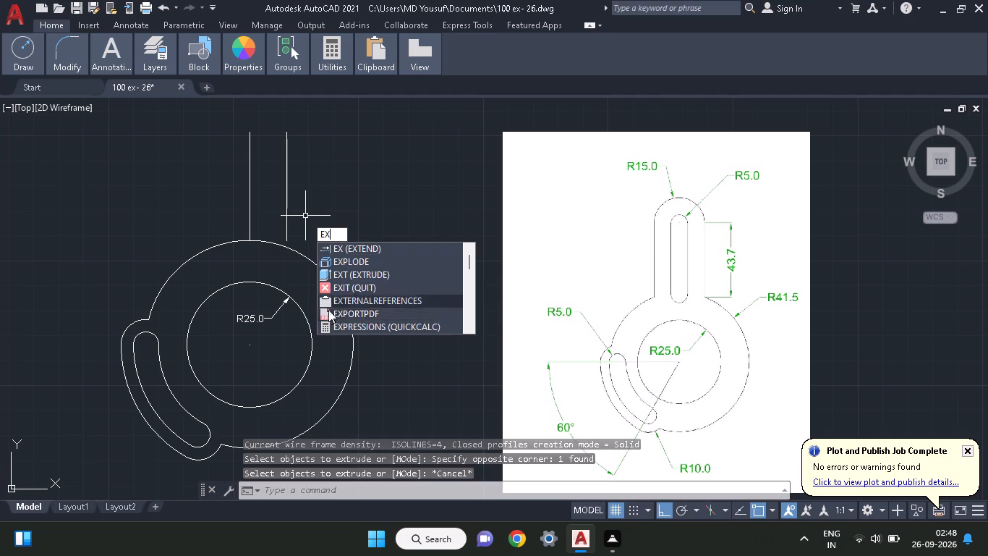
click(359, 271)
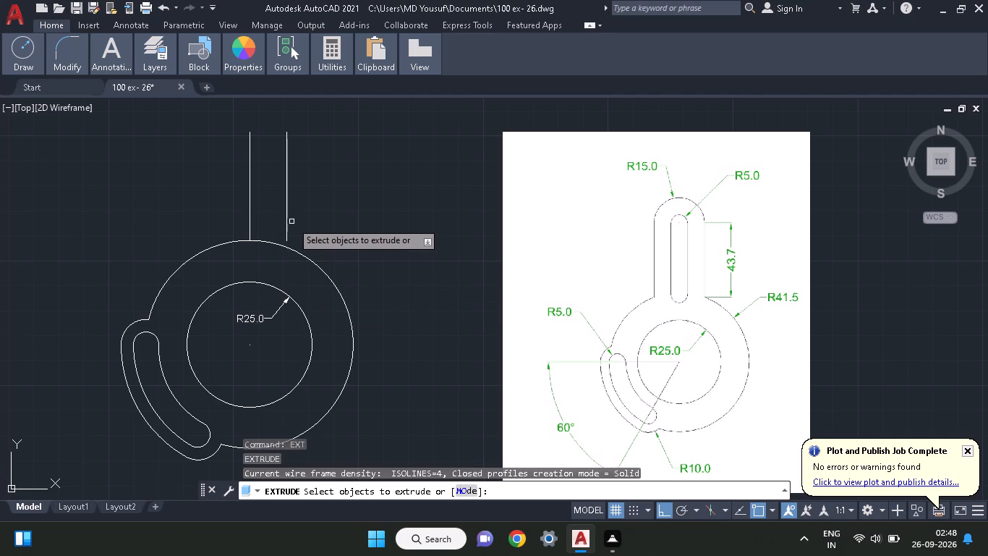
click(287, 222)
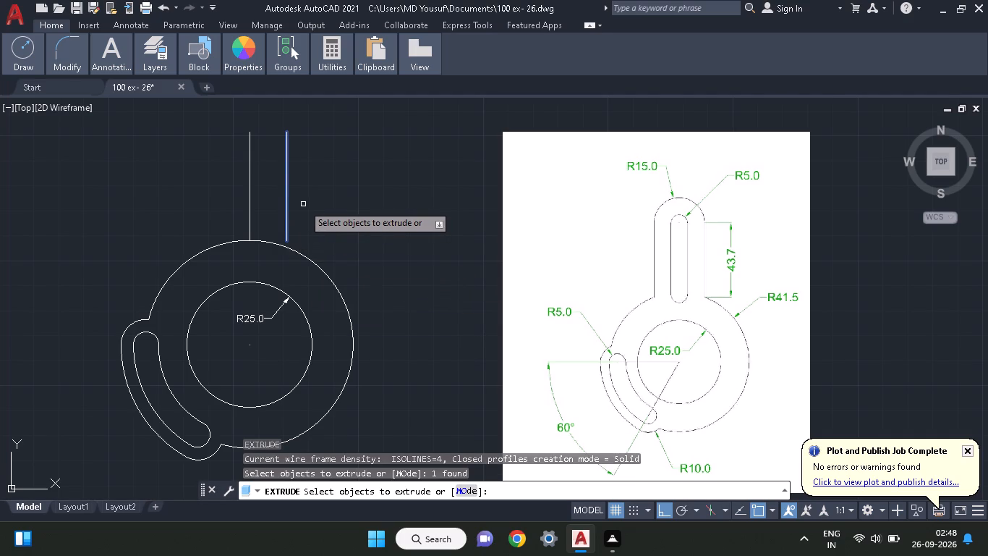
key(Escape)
Extend the lower end of the offset vertical line down to the R41.5 outline.
text(ex)
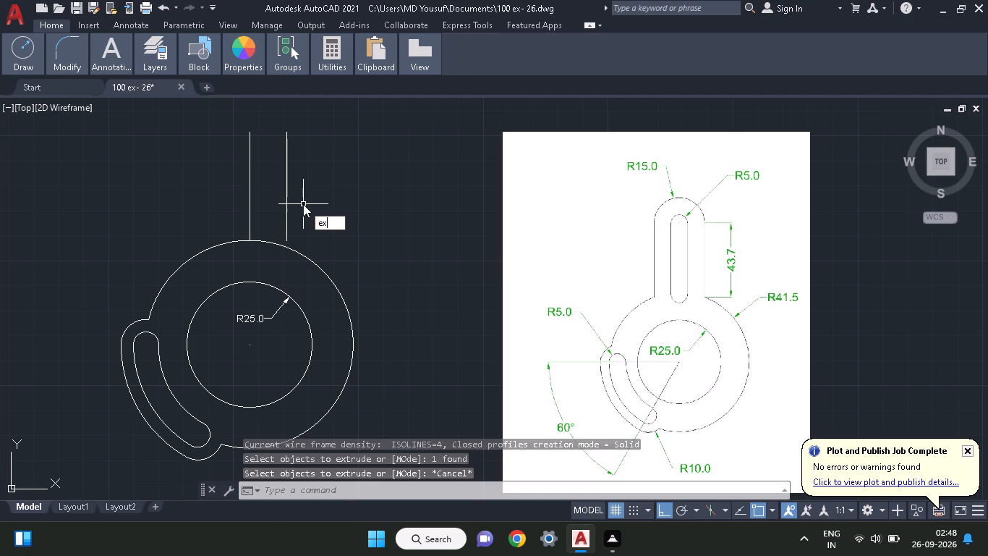
click(334, 232)
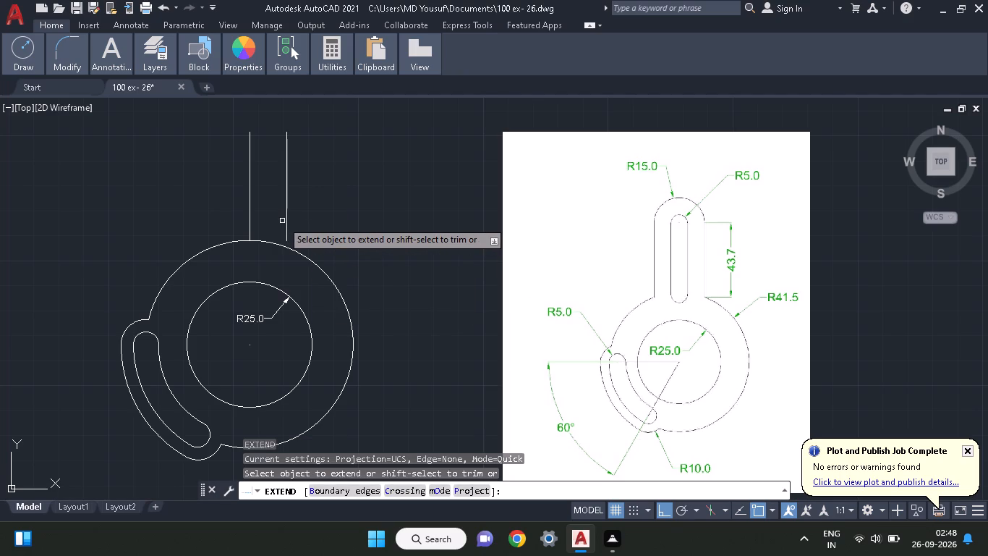
click(286, 219)
right_click(354, 193)
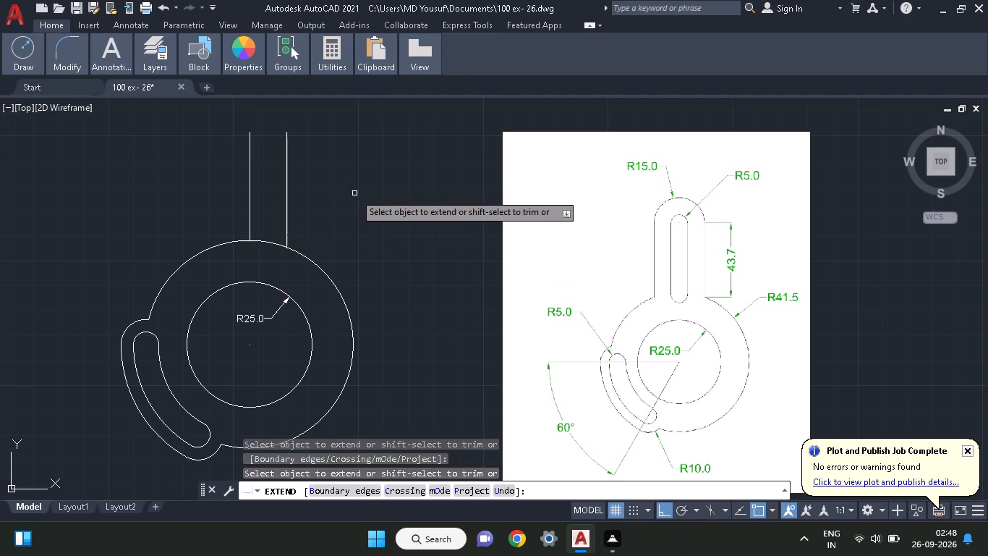
click(357, 195)
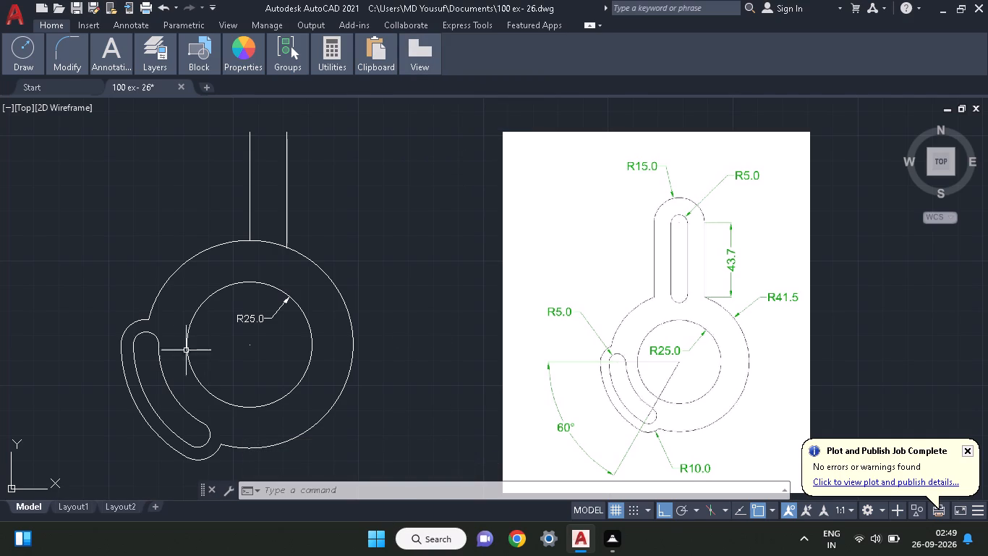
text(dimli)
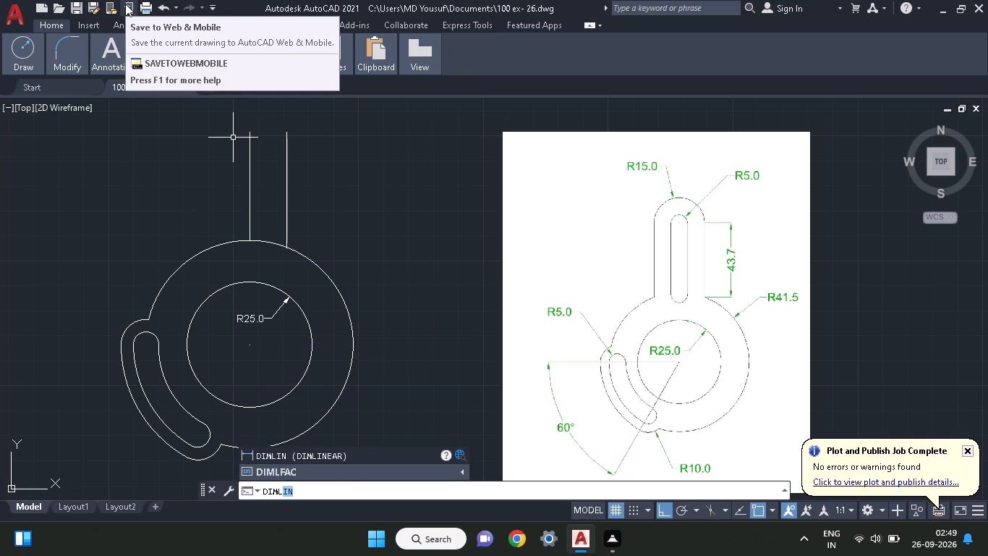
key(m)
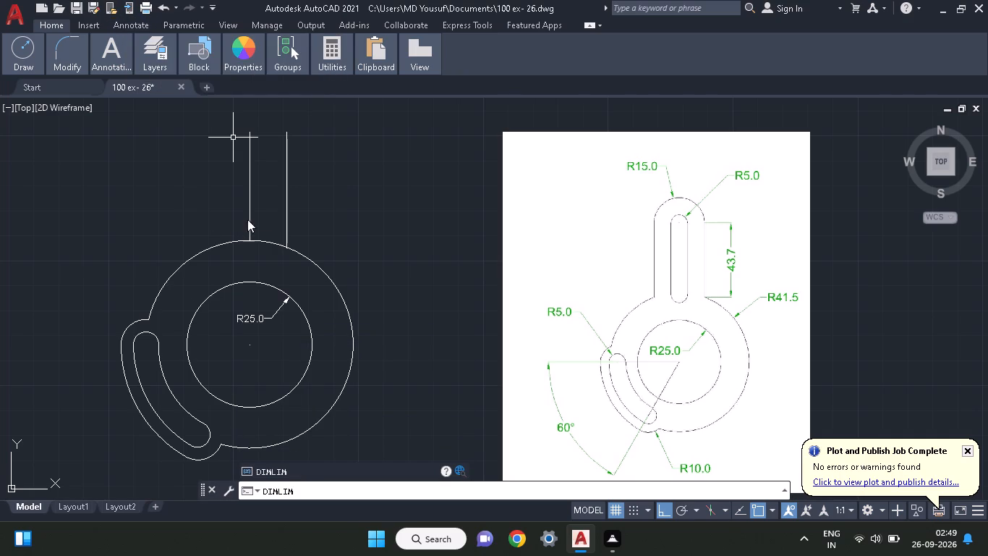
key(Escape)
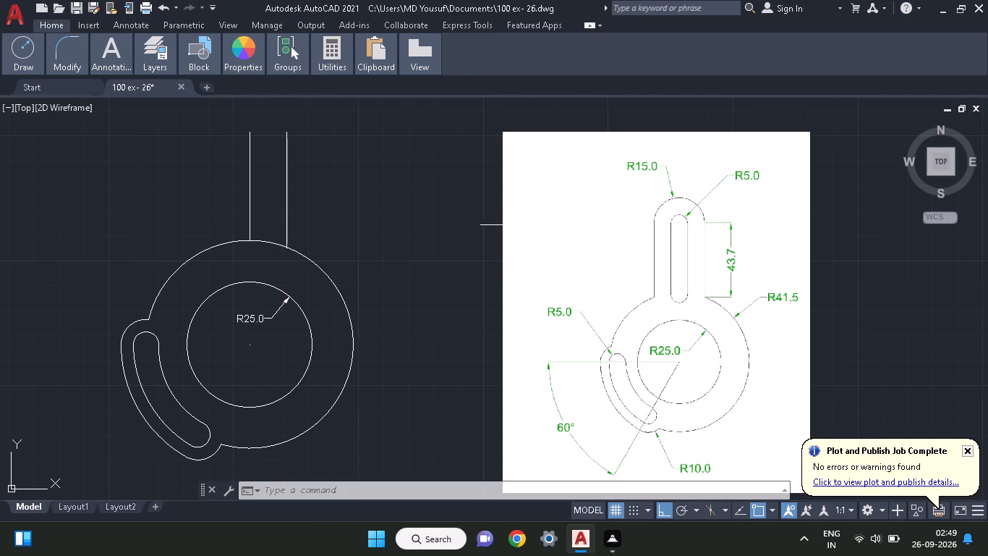
Check the vertical length of the arm's right side with a linear dimension, without placing it.
key(d)
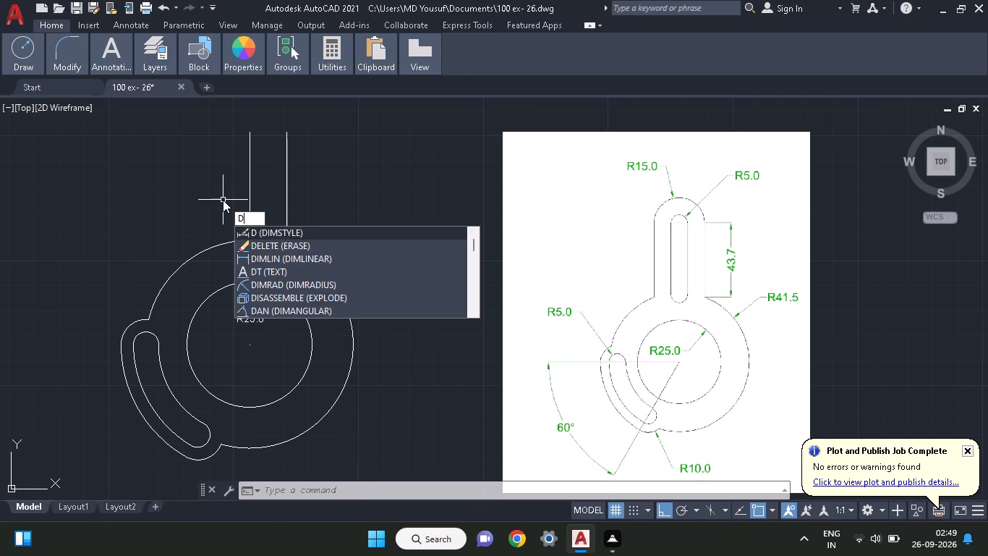
text(im)
text(li)
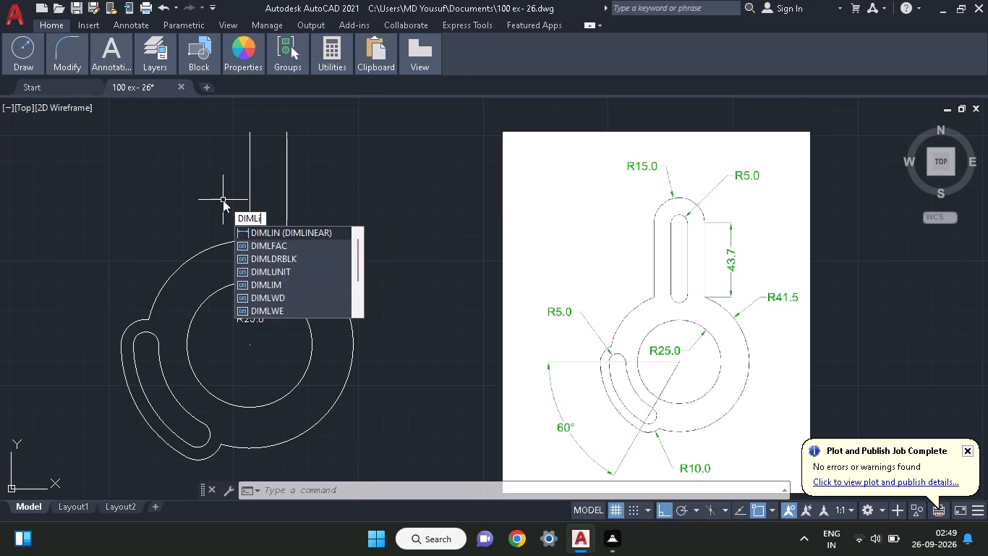
click(295, 229)
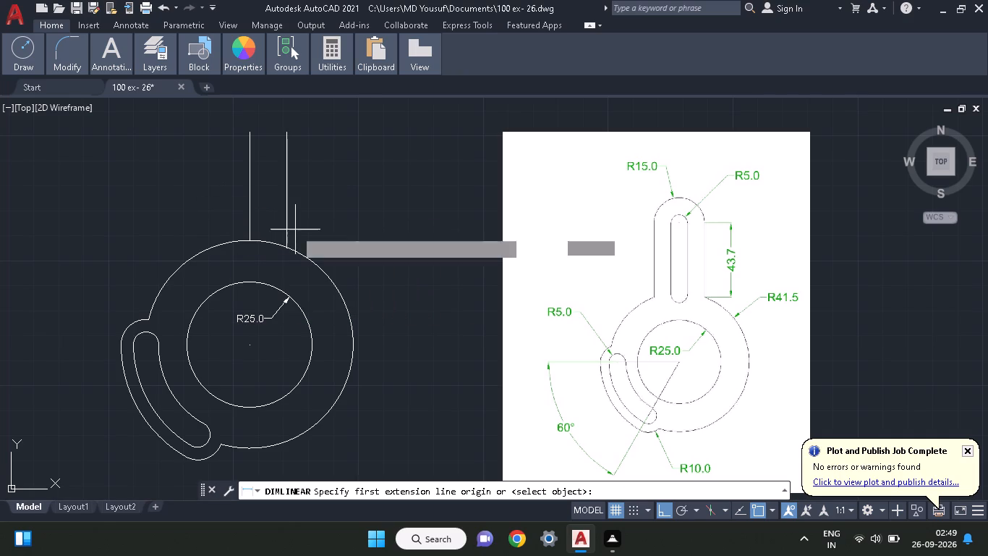
click(287, 248)
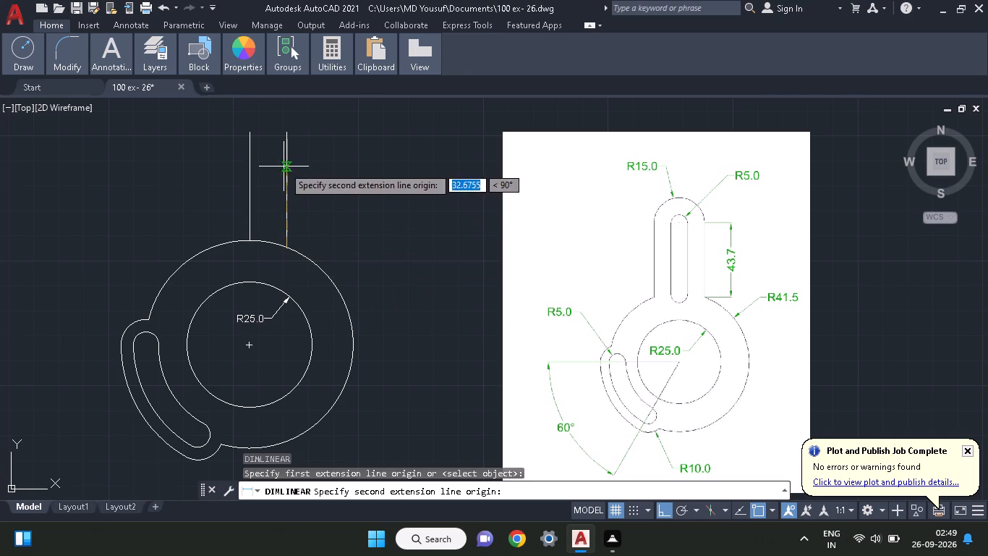
click(284, 132)
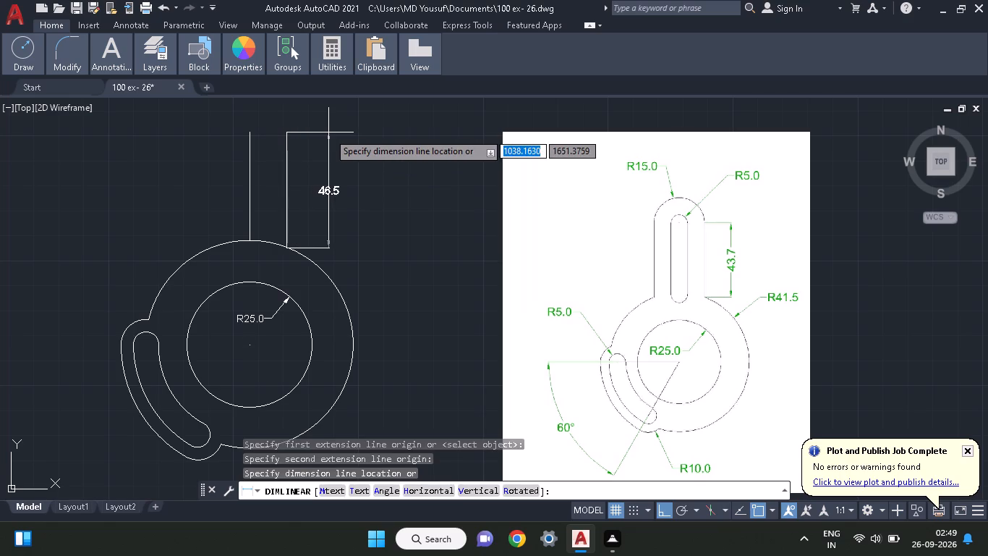
key(Escape)
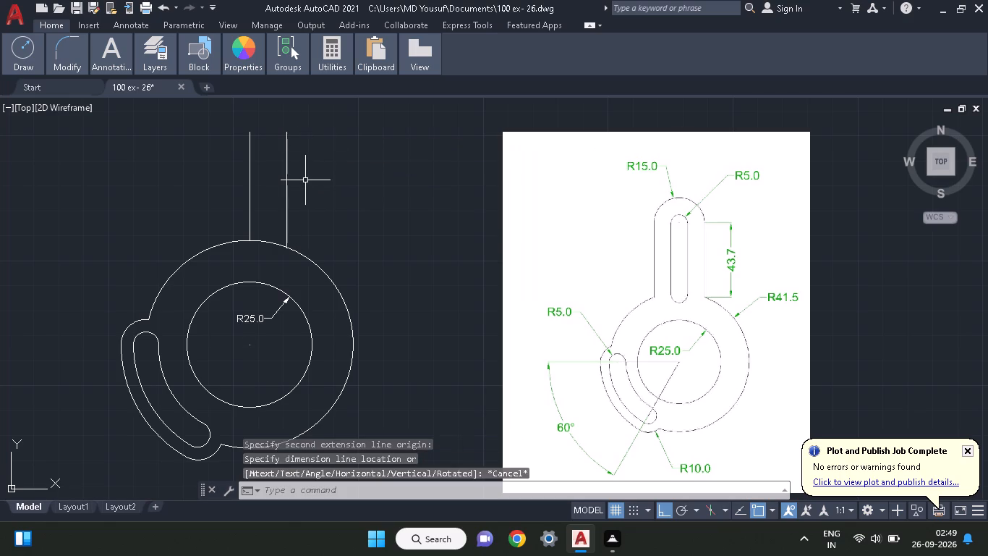
Draw a 43.7-long line up the arm's right side from the R41.5 outline, continuing with a horizontal segment about 40 long to the right.
text(li)
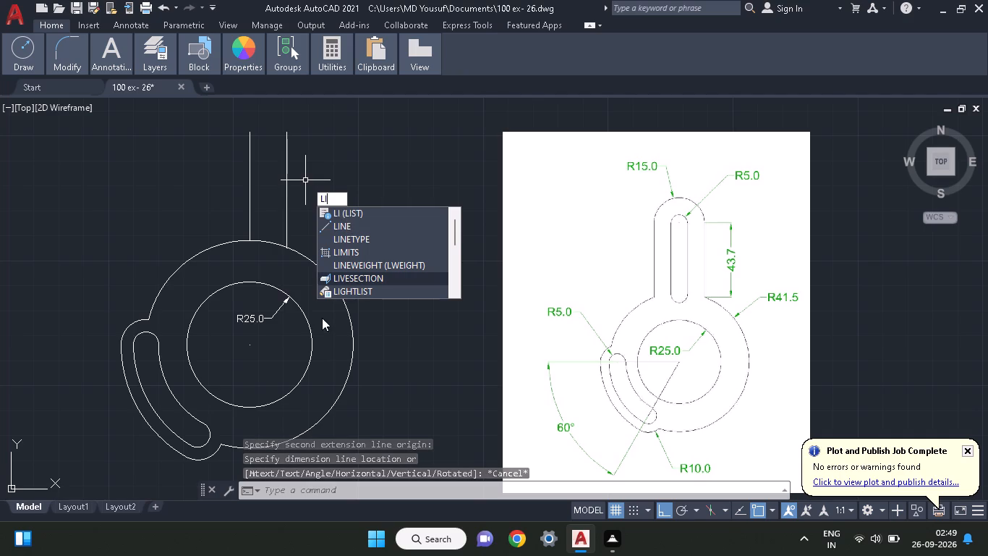
click(334, 227)
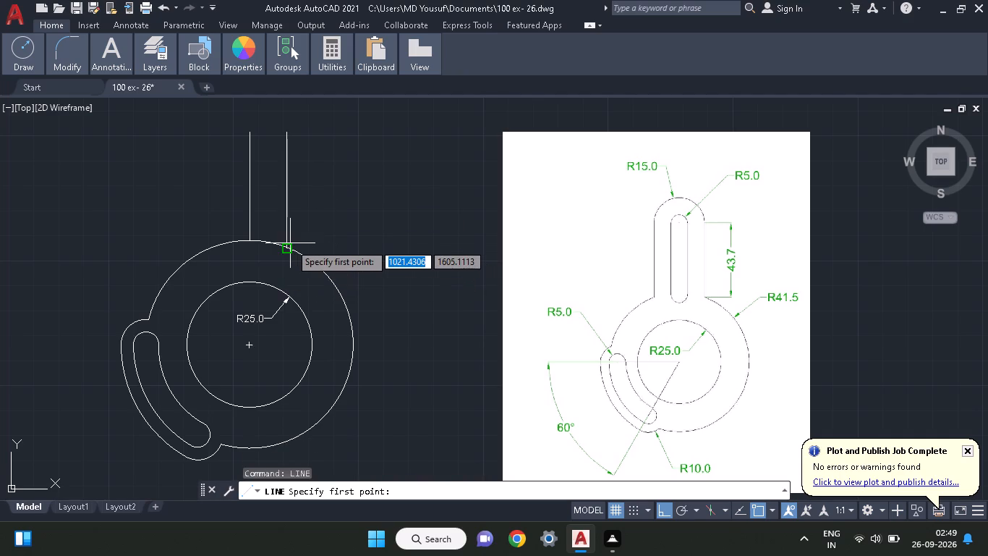
click(289, 248)
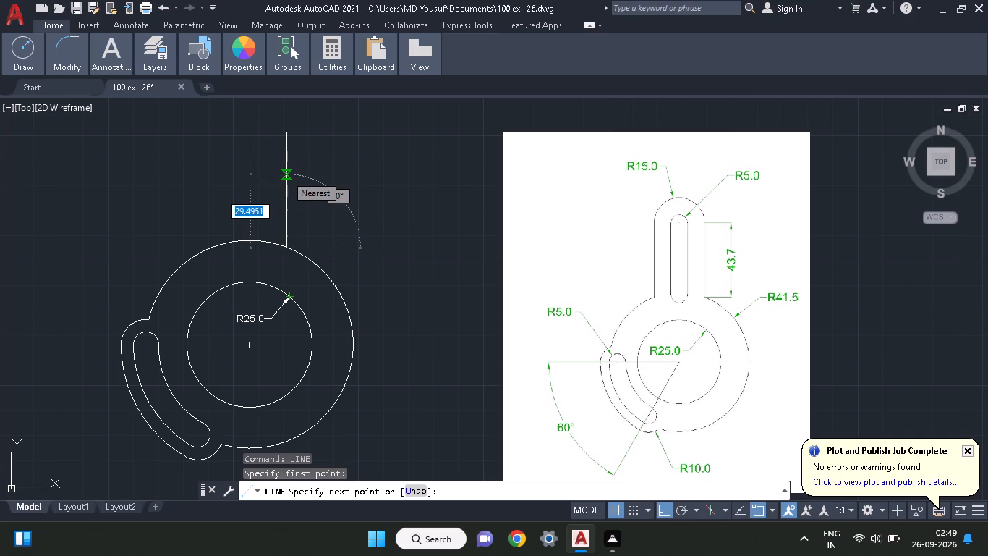
text(43.)
key(7)
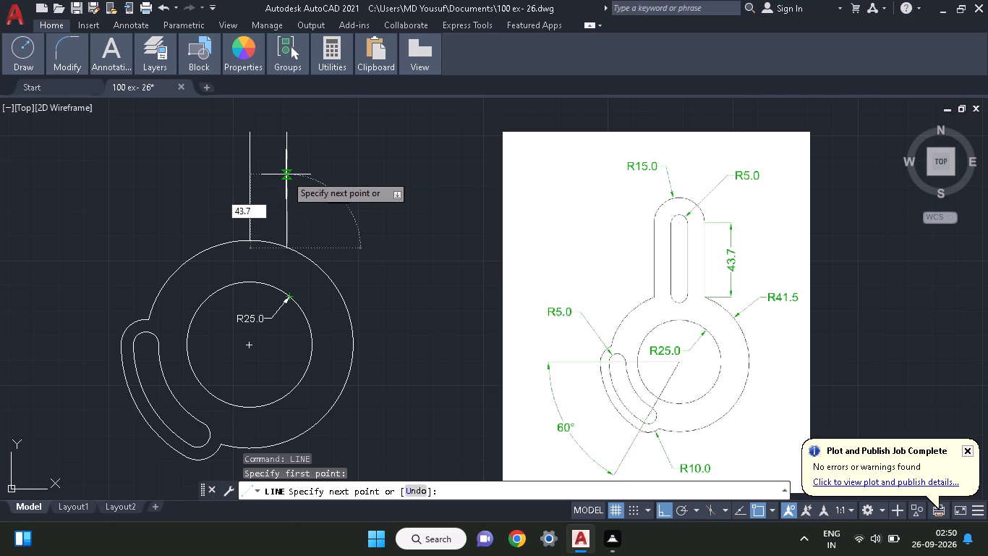
key(Return)
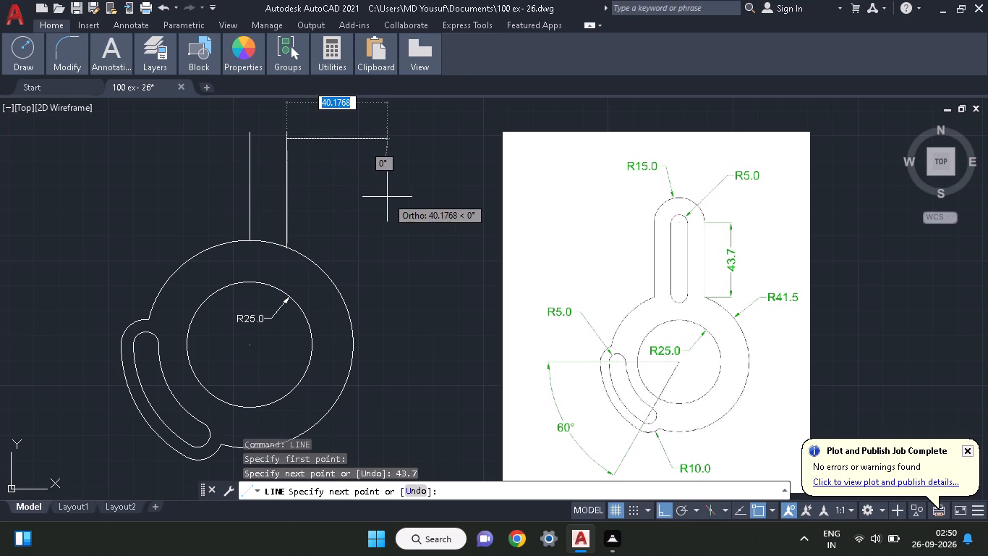
click(387, 197)
key(Return)
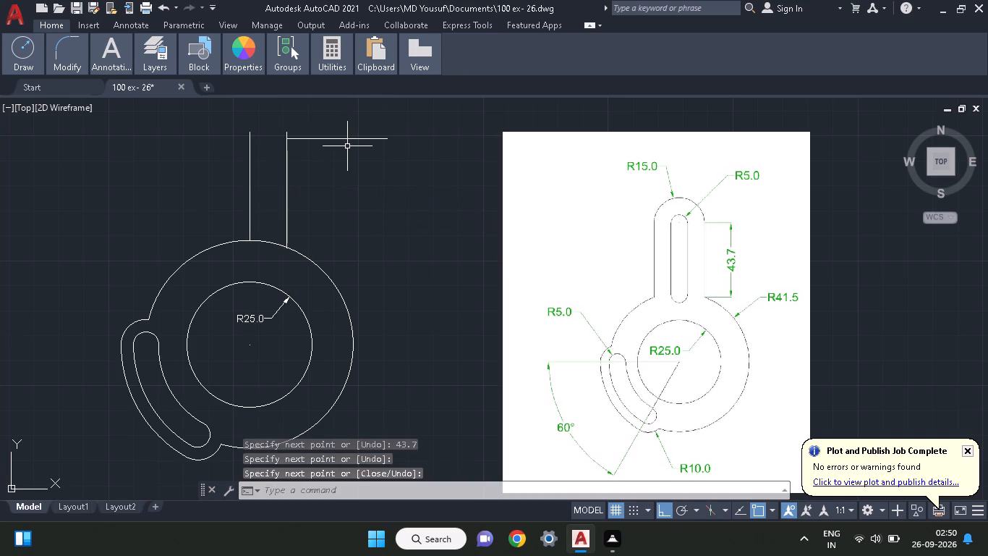
Trim the arm's right side above the horizontal segment, and remove that segment and the central vertical line.
text(tr)
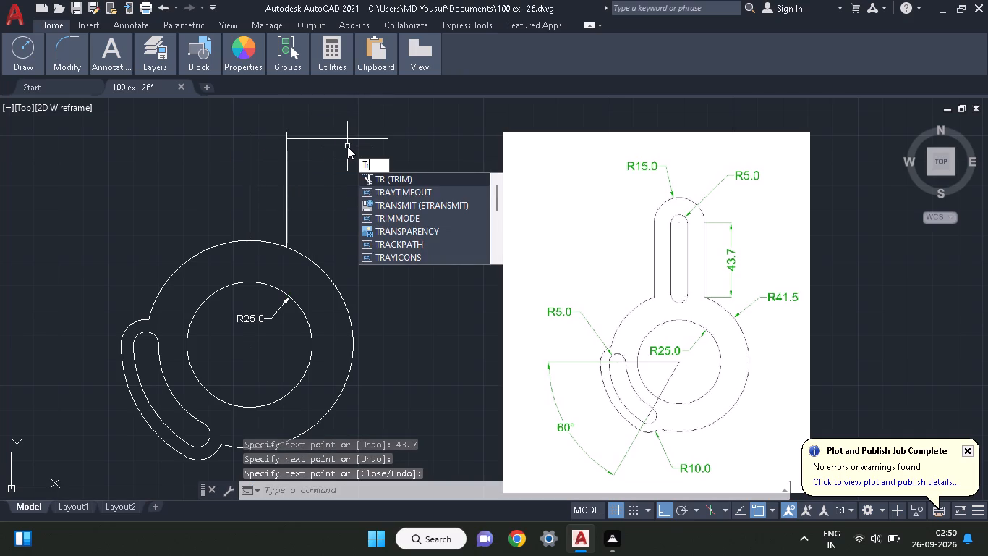
key(space)
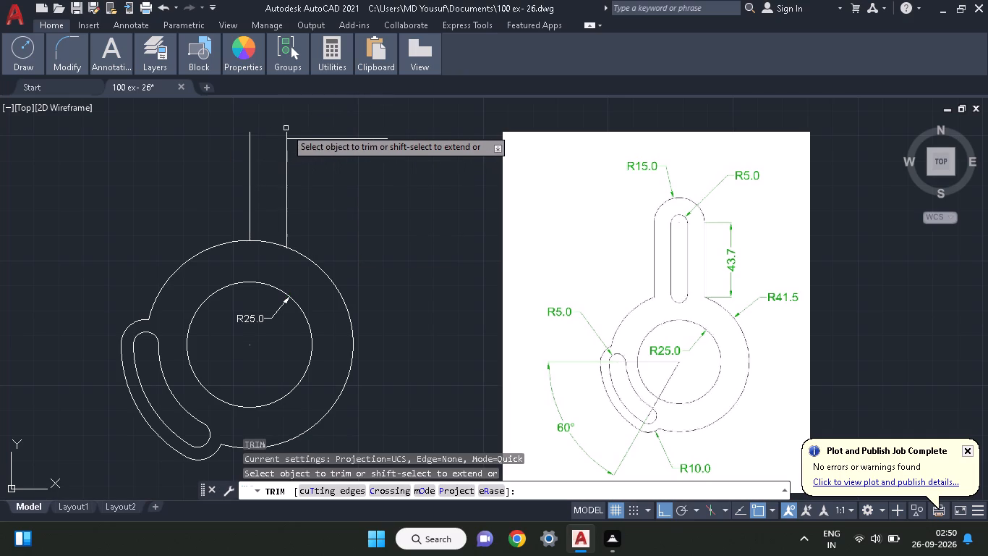
click(287, 134)
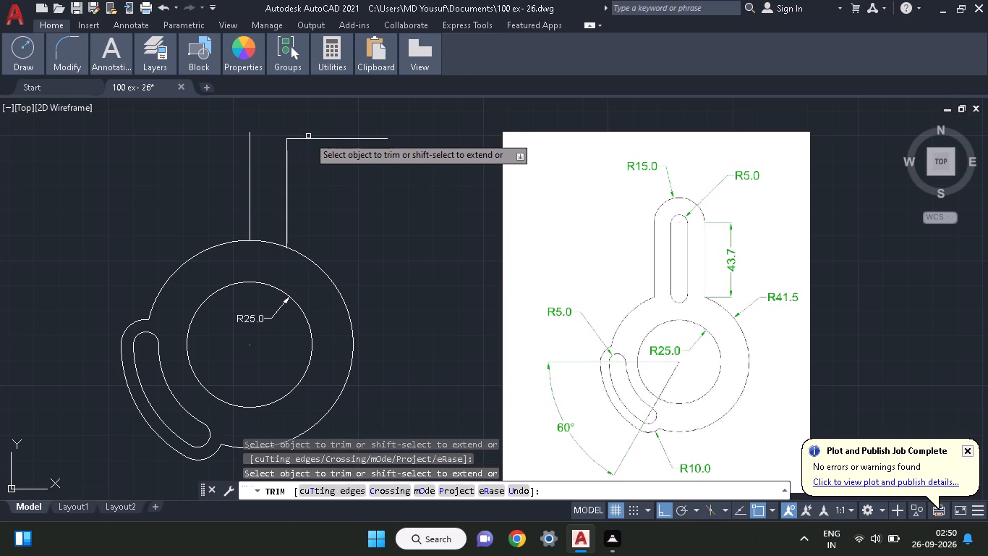
click(305, 140)
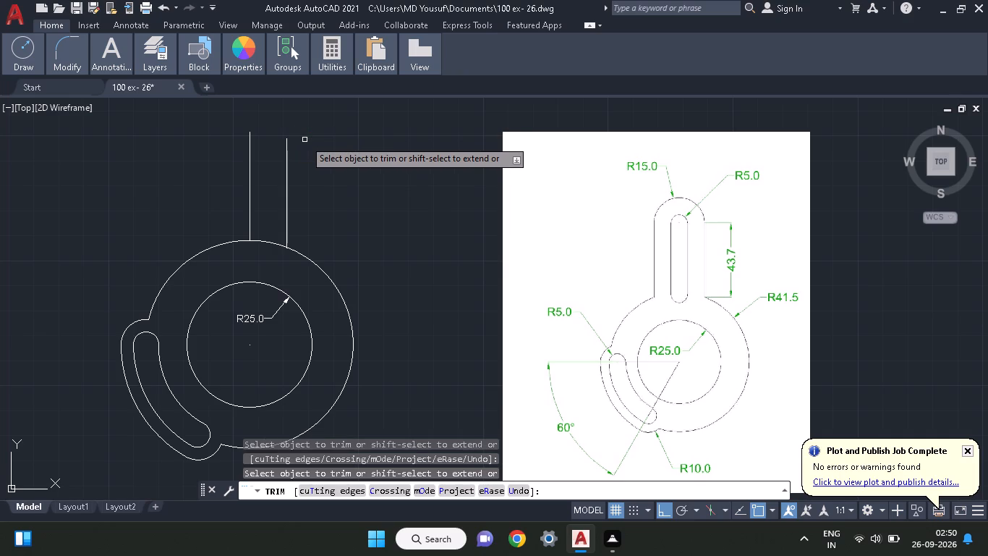
click(251, 153)
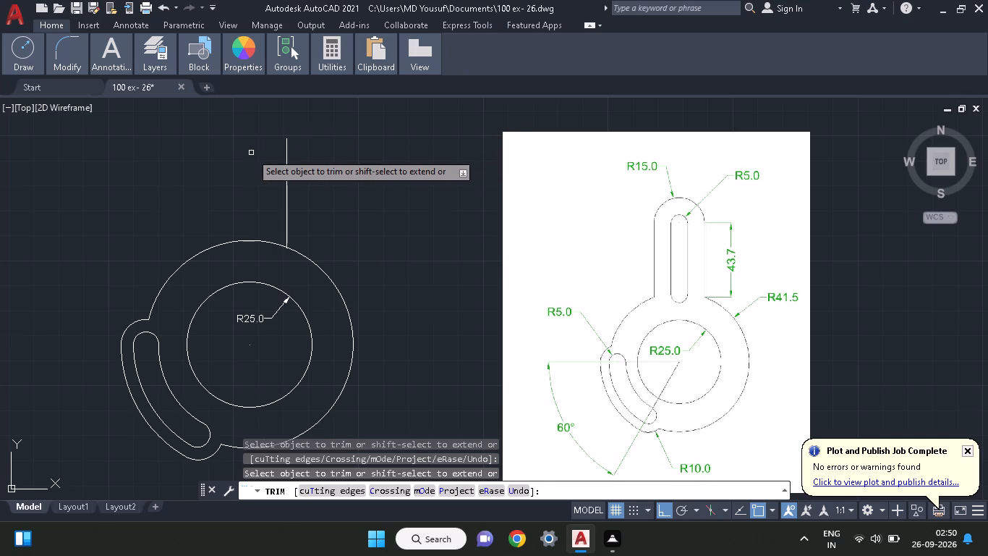
key(Escape)
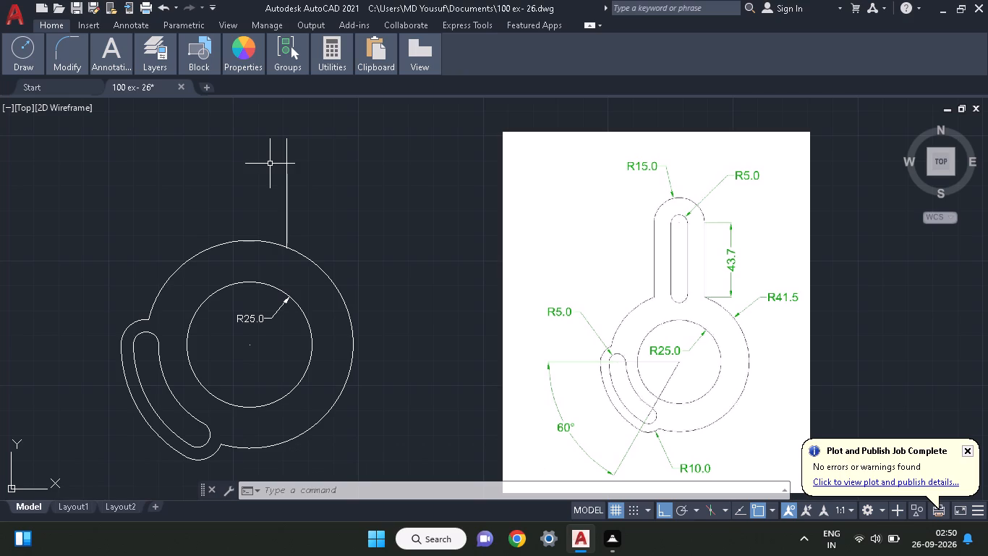
Offset the arm's right side 30 units to the left with the Through option to form the opposite side.
key(o)
text(ff)
click(312, 195)
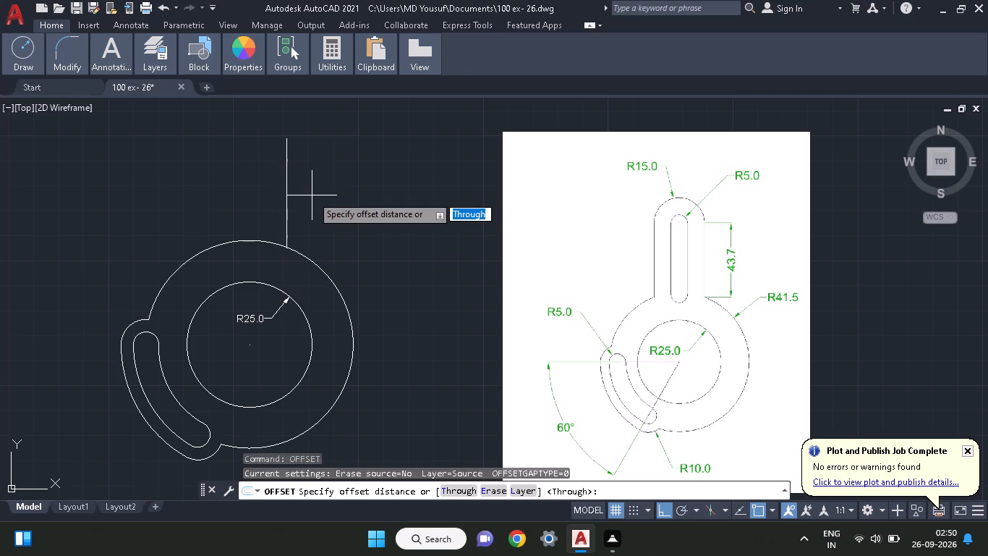
key(space)
click(286, 189)
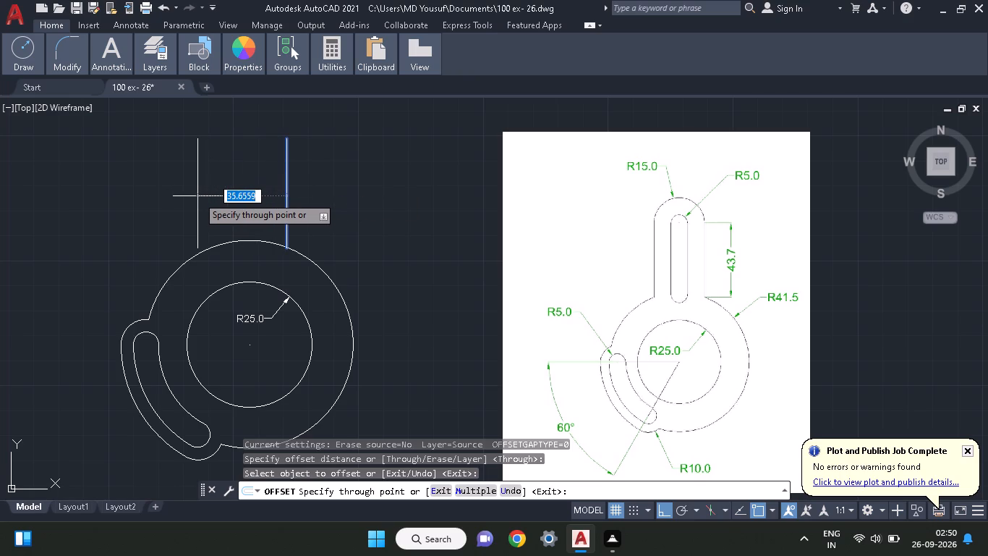
text(30)
key(Return)
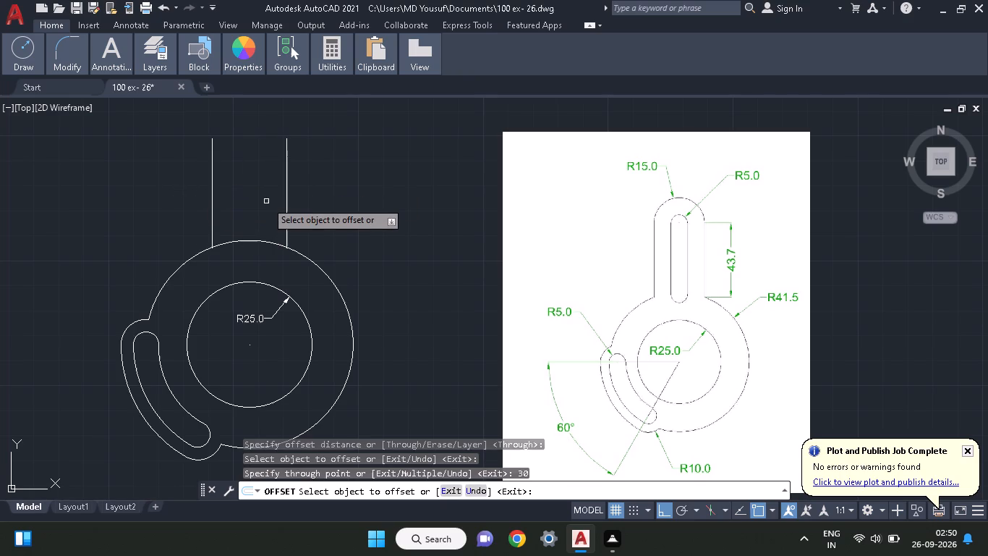
key(Escape)
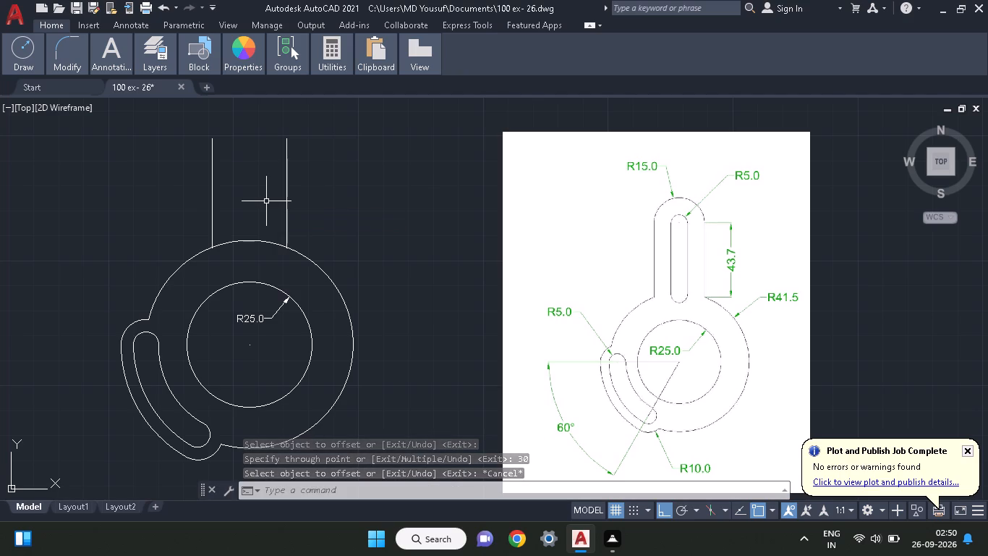
Trim away the arc of the R41.5 outline between the arm's two sides.
text(tr)
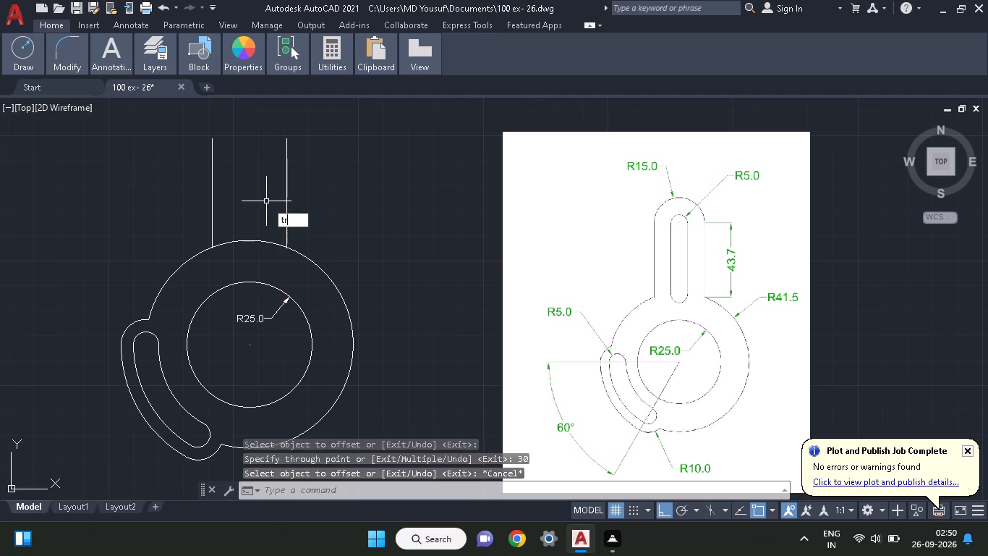
key(space)
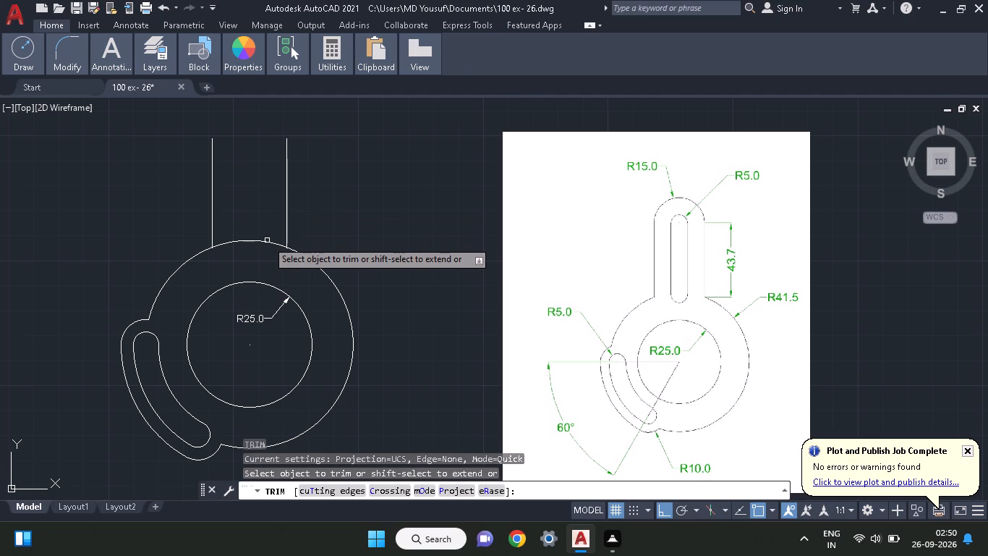
click(266, 241)
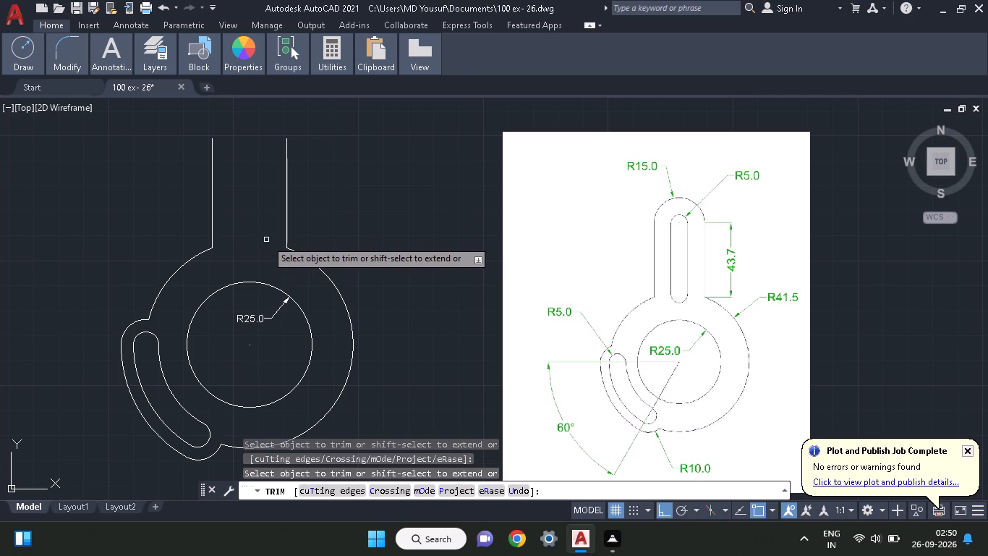
right_click(266, 240)
click(289, 243)
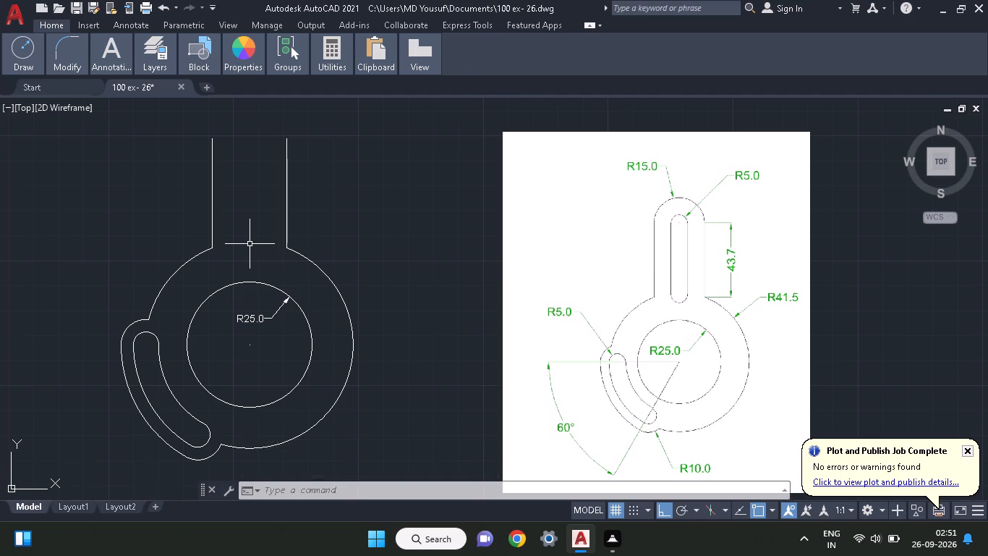
Draw a horizontal line joining the upper ends of the arm's two sides.
middle_drag(239, 211, 225, 327)
text(l)
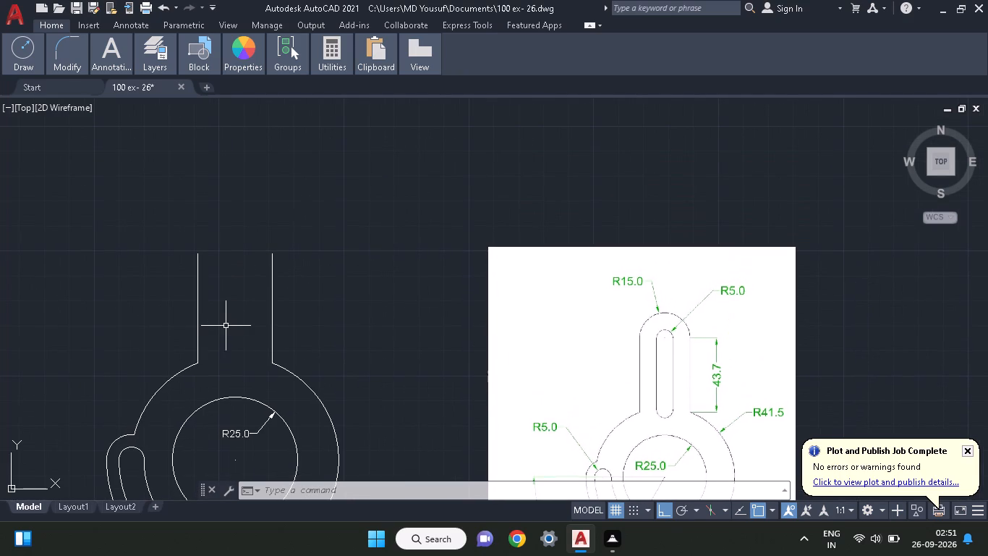
key(space)
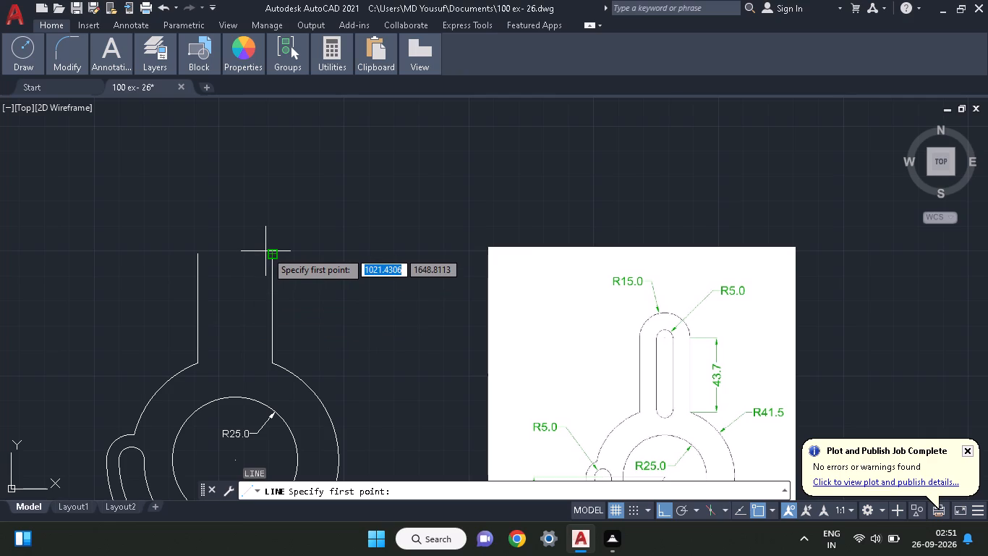
click(272, 253)
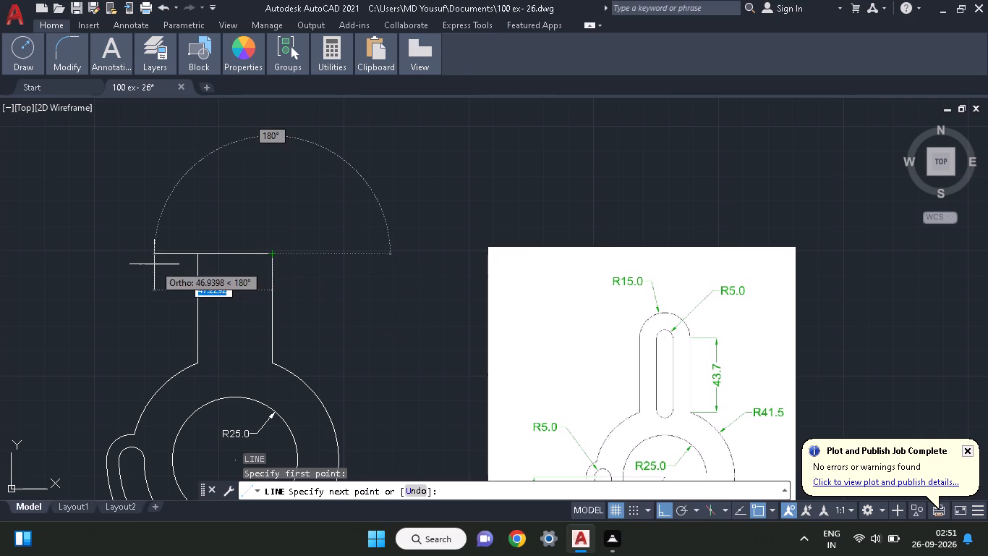
click(200, 251)
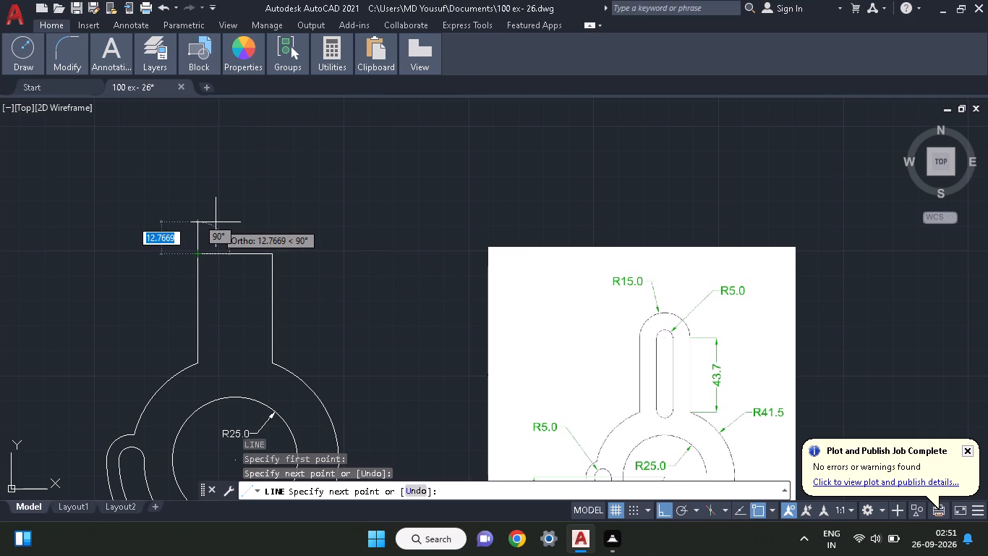
key(Escape)
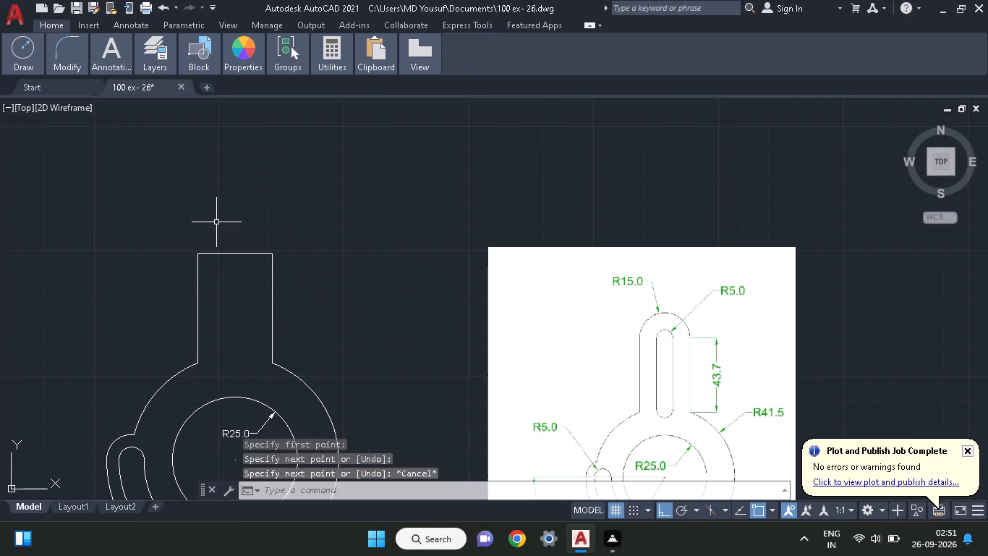
Draw a 15-radius circle centred on the midpoint of the arm's top line, reaching the upper end of its right side.
text(c)
key(space)
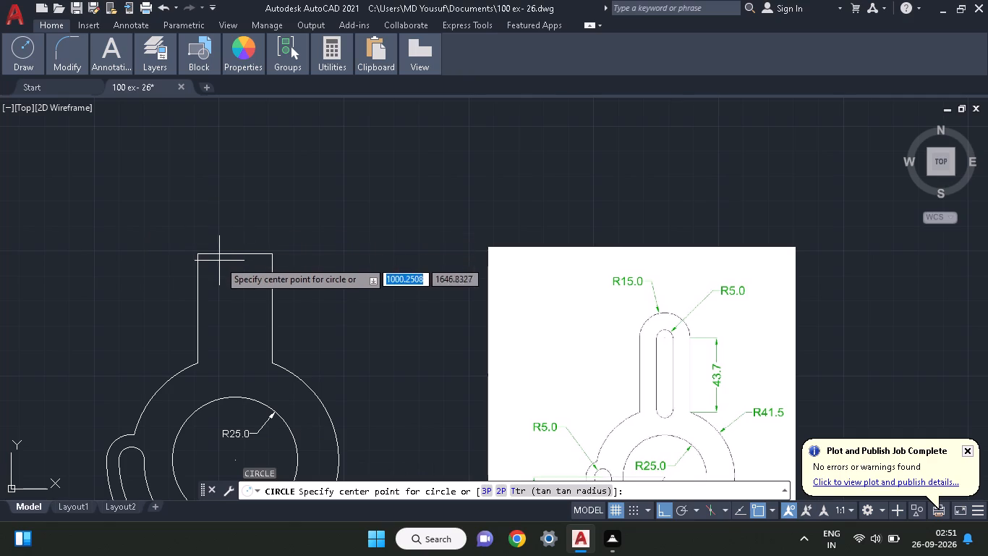
click(236, 255)
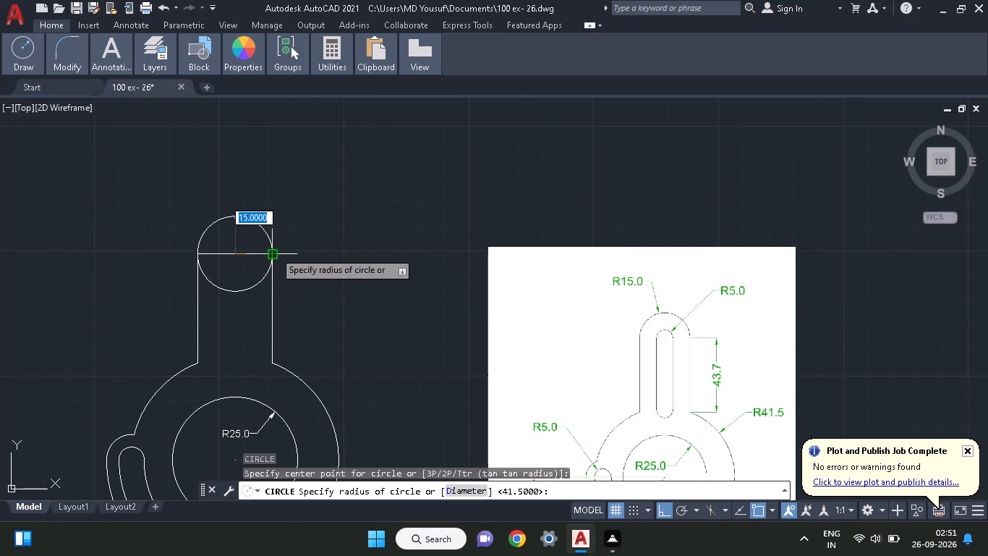
click(272, 252)
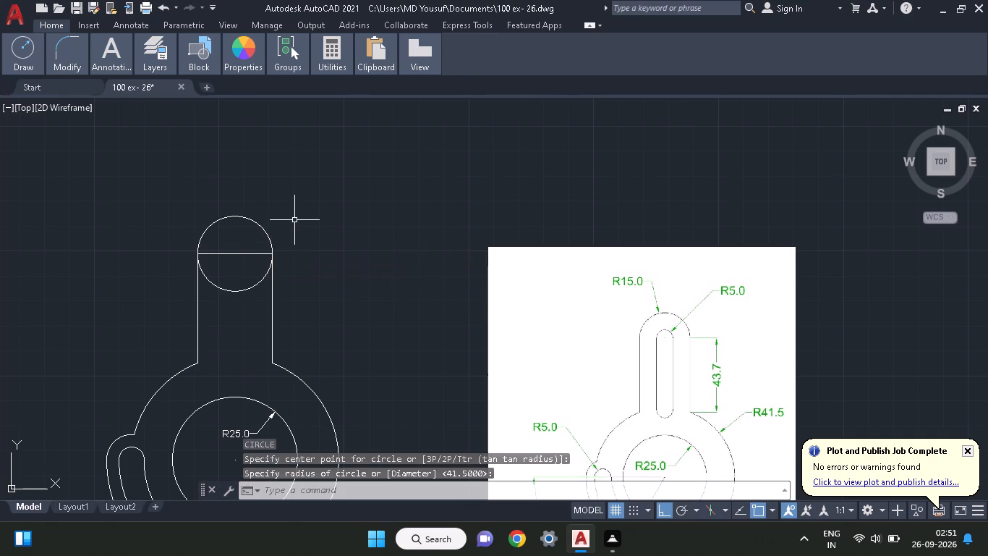
key(Escape)
Trim away the lower half of the 15-radius circle and remove the horizontal line across the arm's top.
text(tr)
key(space)
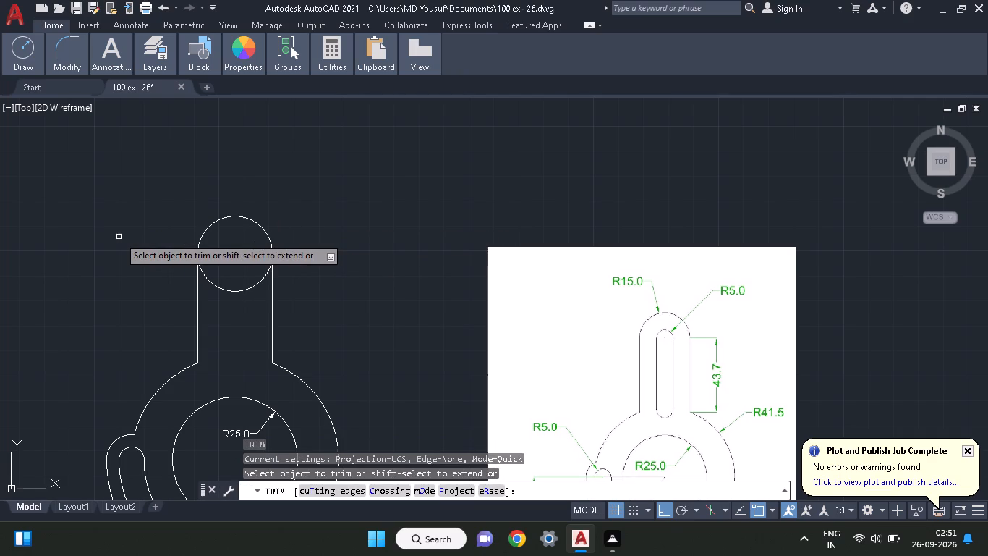
click(205, 282)
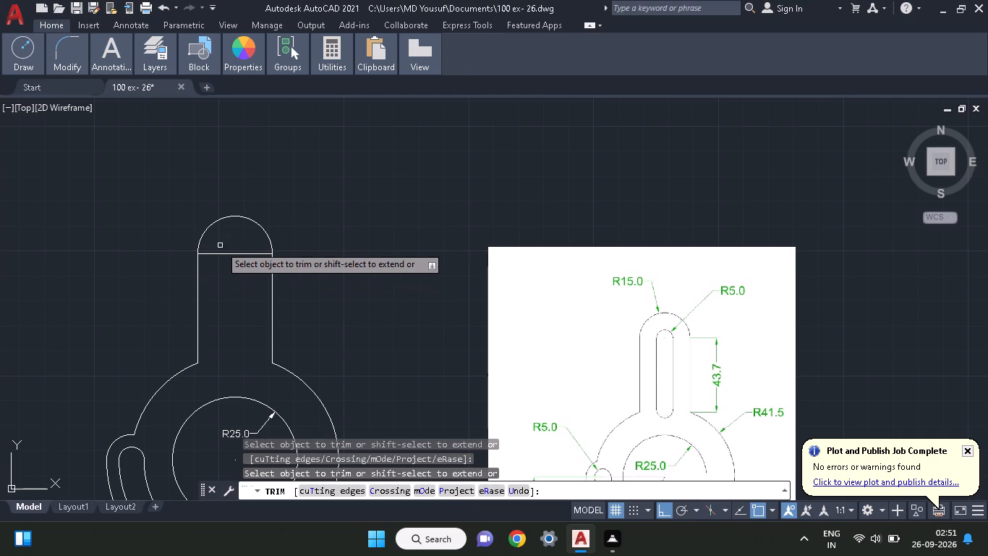
click(220, 253)
middle_drag(353, 366, 338, 352)
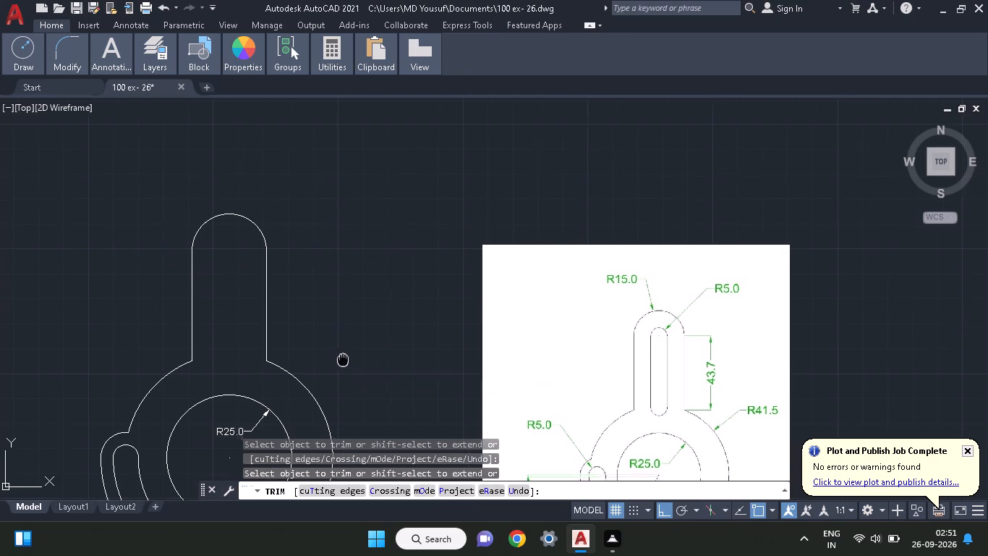
middle_drag(338, 352, 327, 308)
right_click(327, 308)
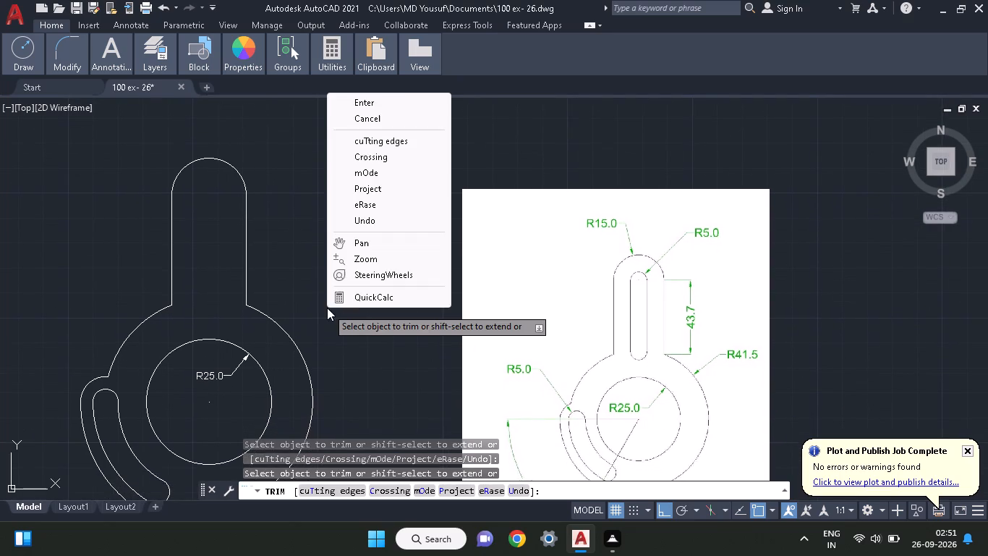
click(404, 104)
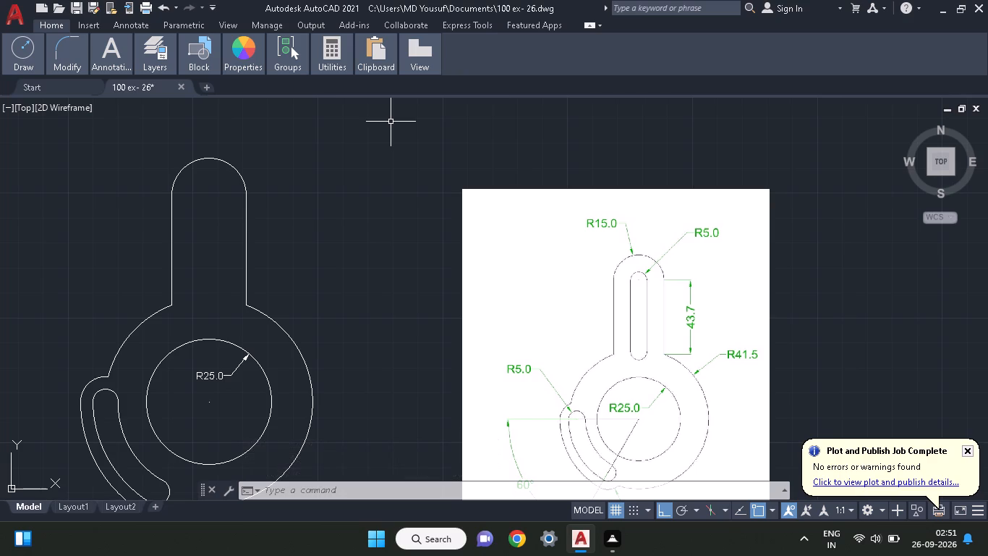
Draw a 5-radius circle centred on the centre of the arm's R15 top arc.
text(c)
key(space)
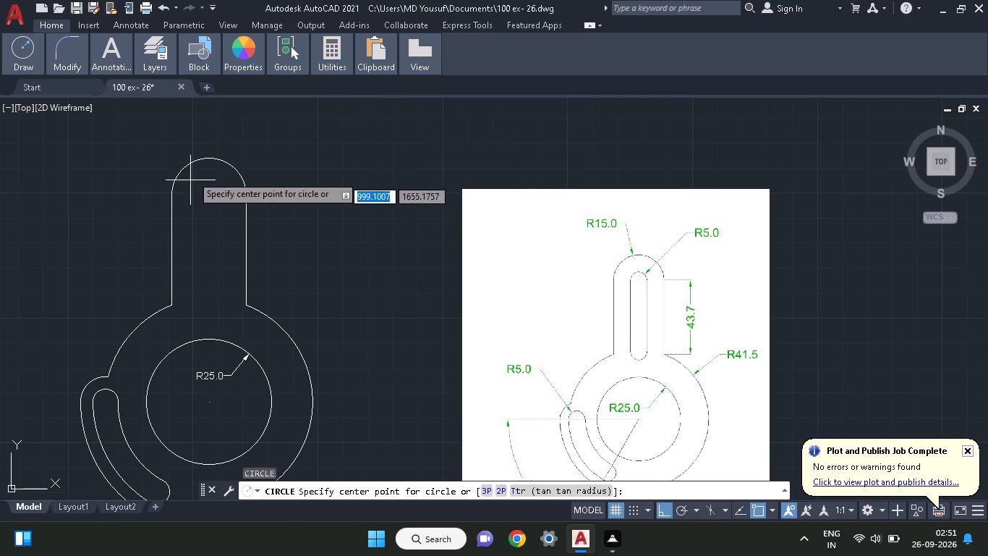
click(210, 200)
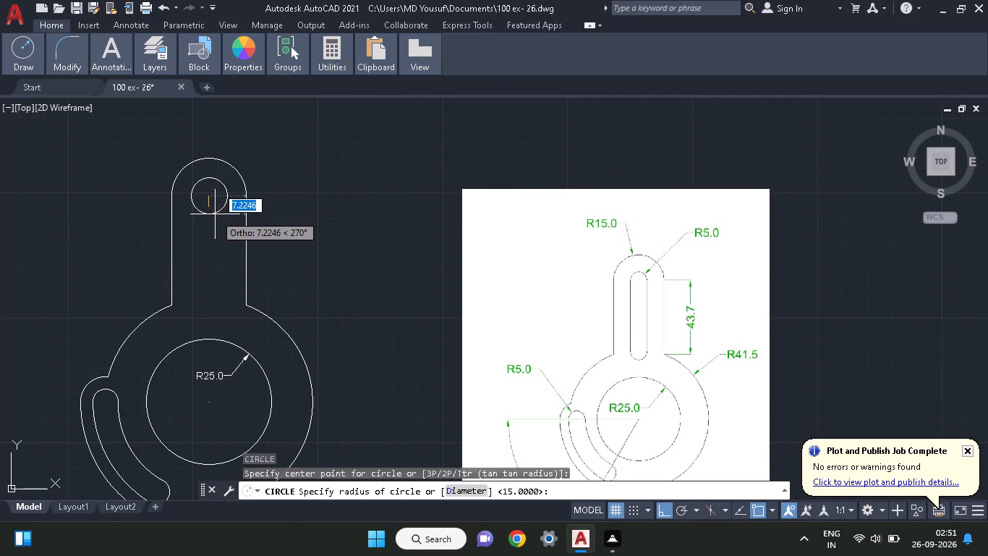
key(5)
key(Return)
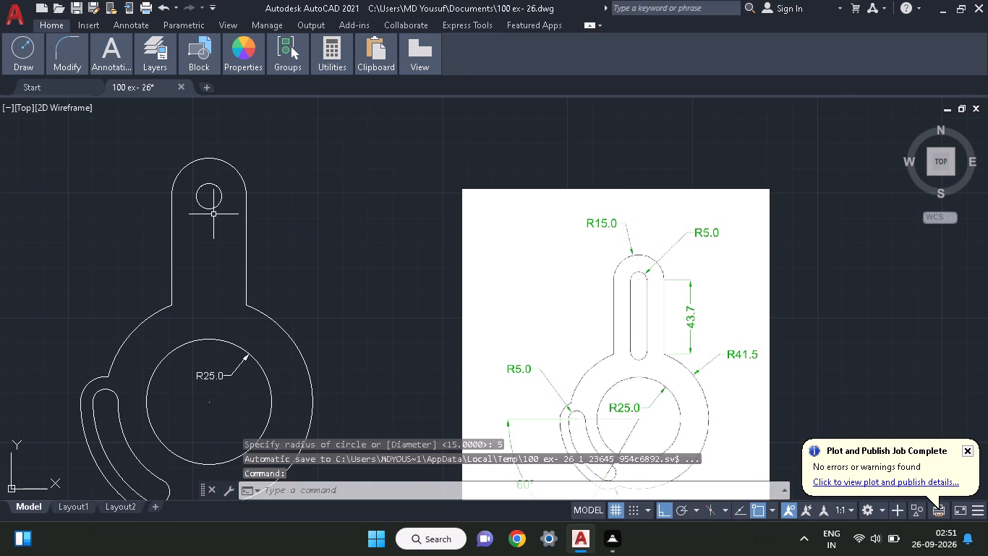
Draw vertical lines down from the 5-radius circle's right and left quadrants into the R25 circle, the right one about 64 units long.
key(l)
key(i)
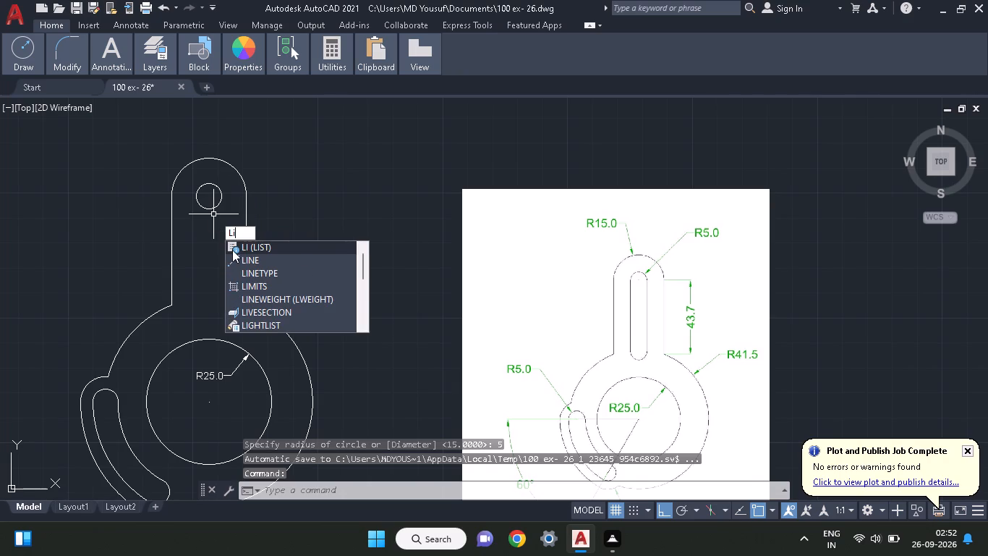
click(233, 262)
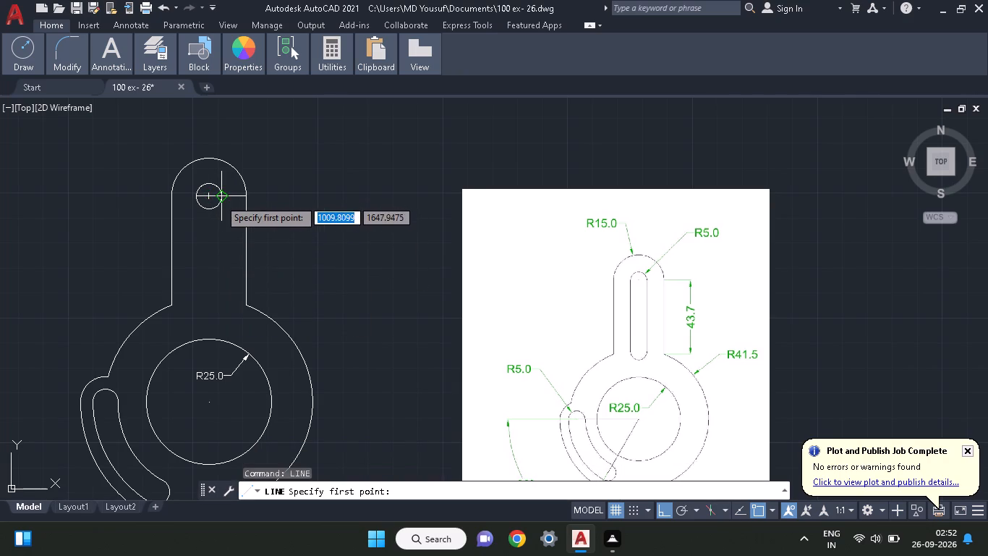
click(221, 200)
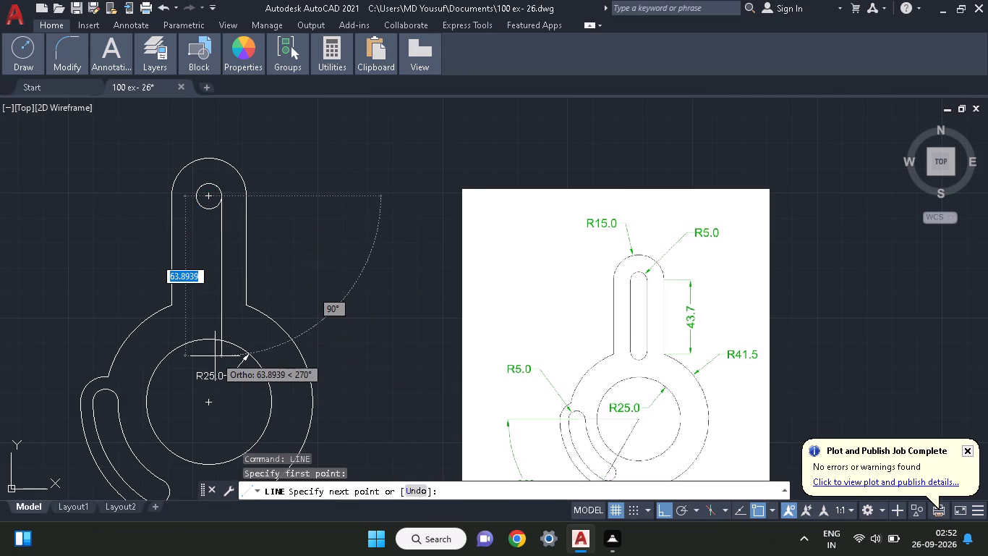
click(221, 355)
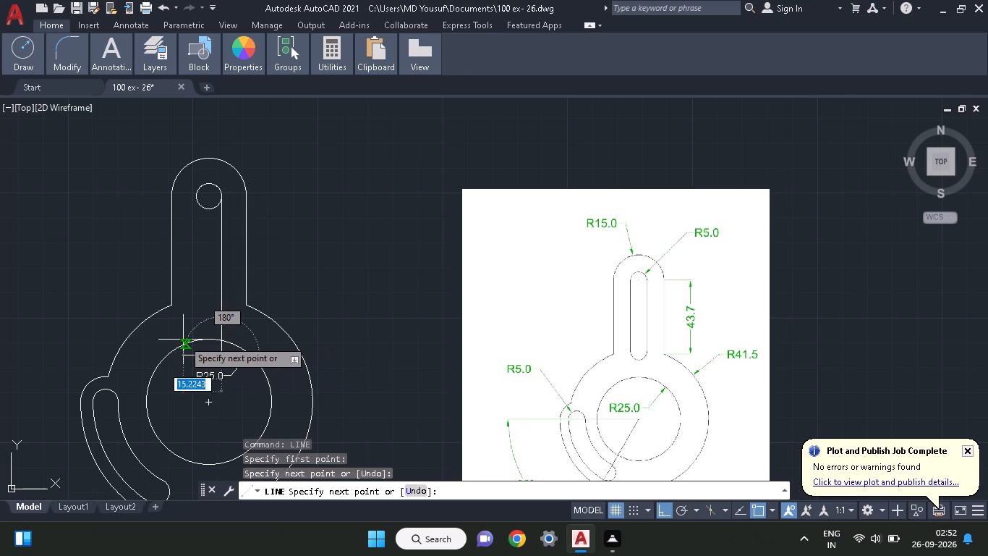
key(Escape)
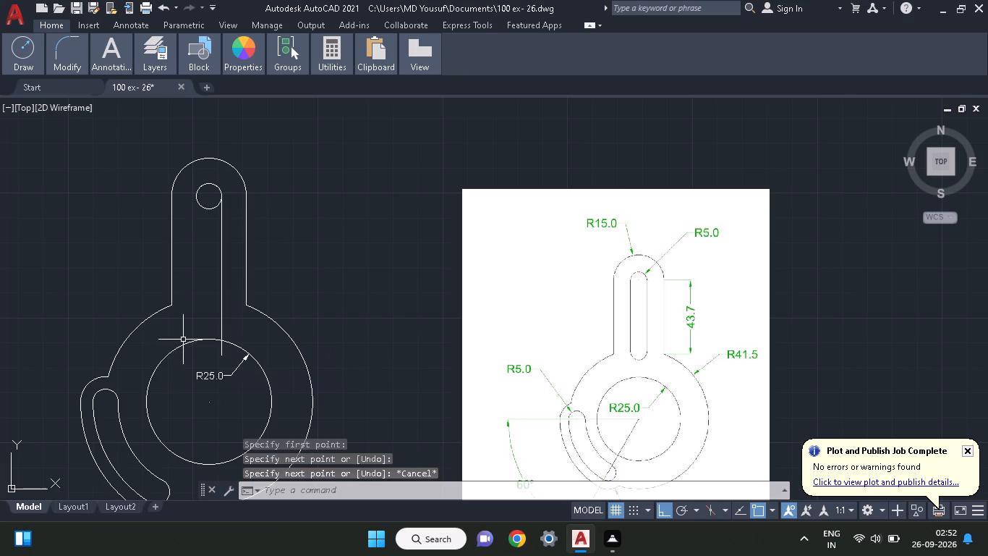
text(l)
key(space)
click(192, 193)
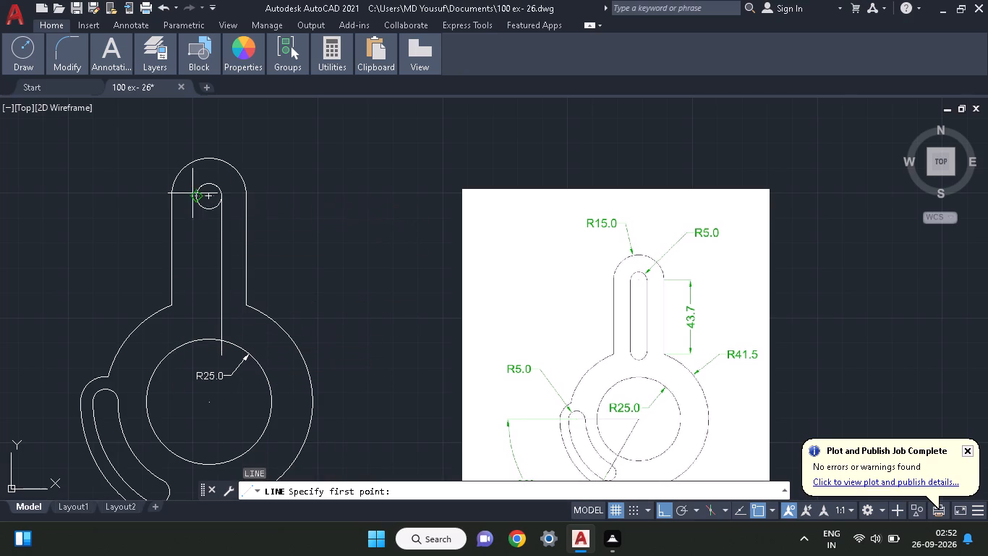
click(176, 368)
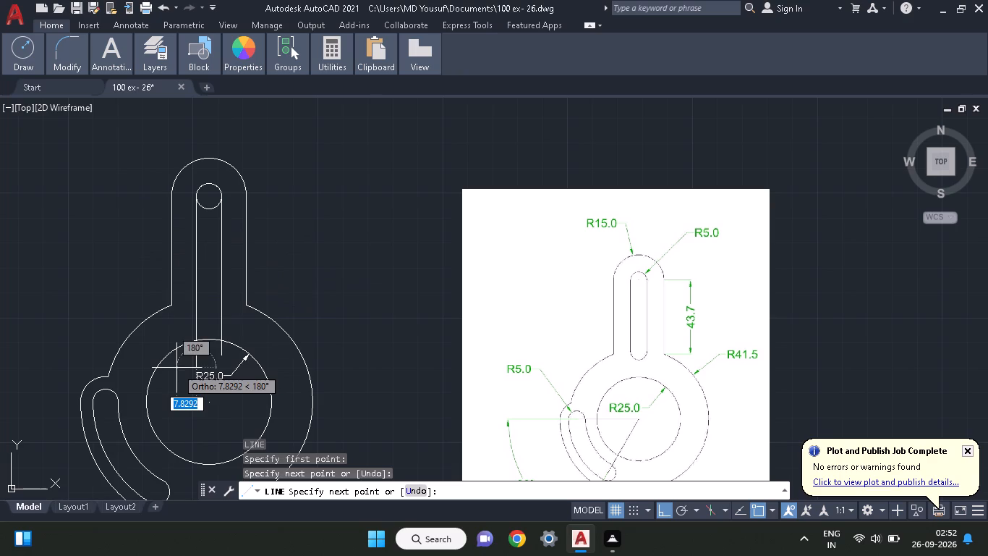
right_click(157, 327)
click(167, 333)
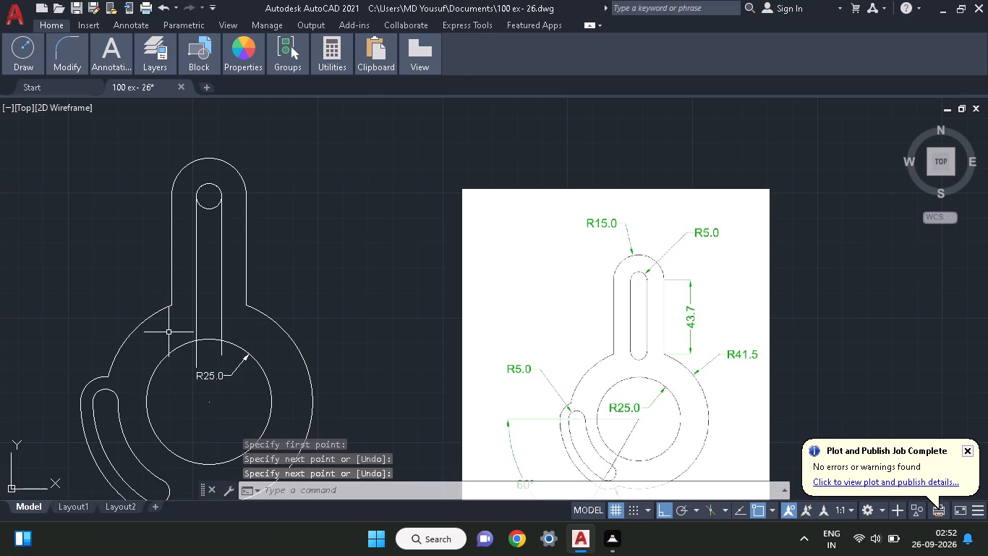
Trim the lower ends of both slot lines where they extend inside the R25 circle.
text(tr)
click(196, 358)
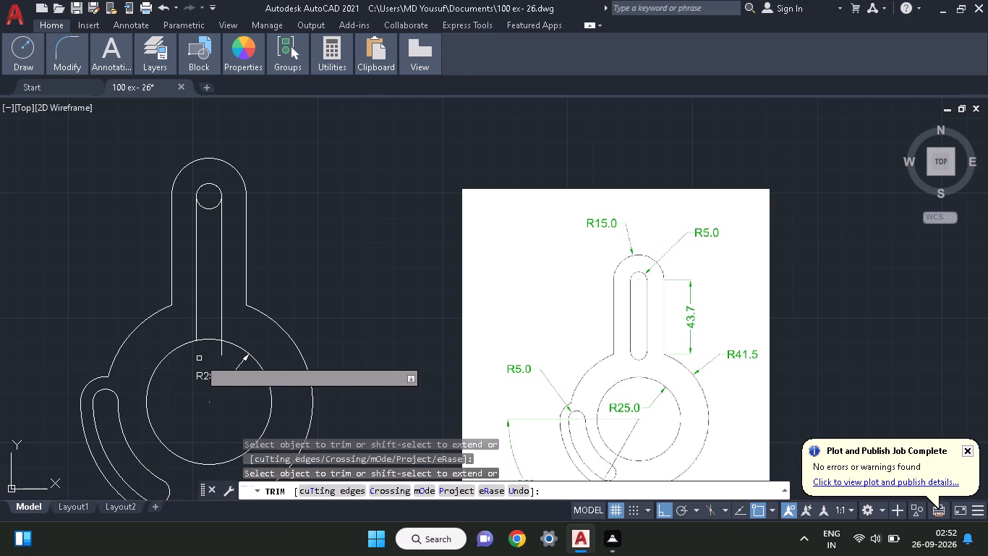
click(221, 353)
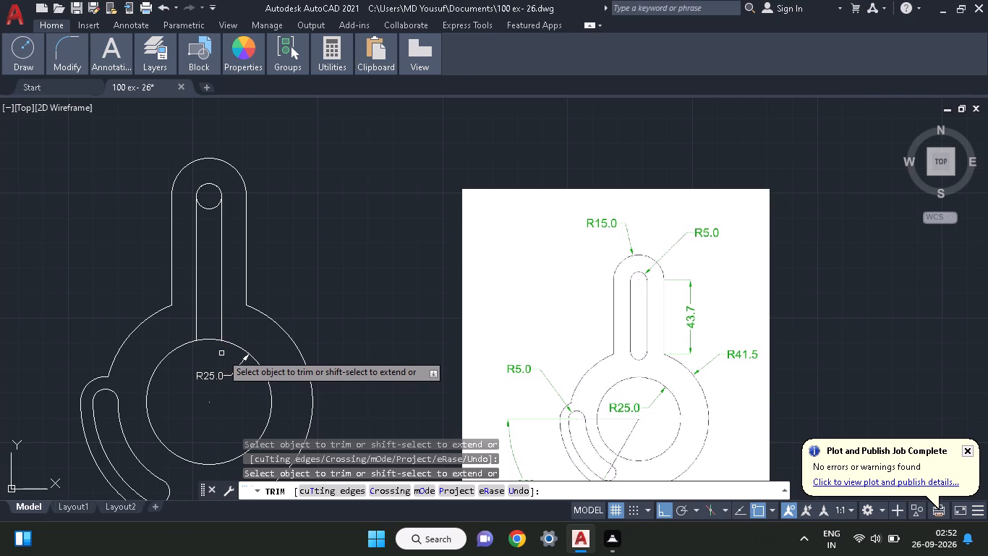
key(Escape)
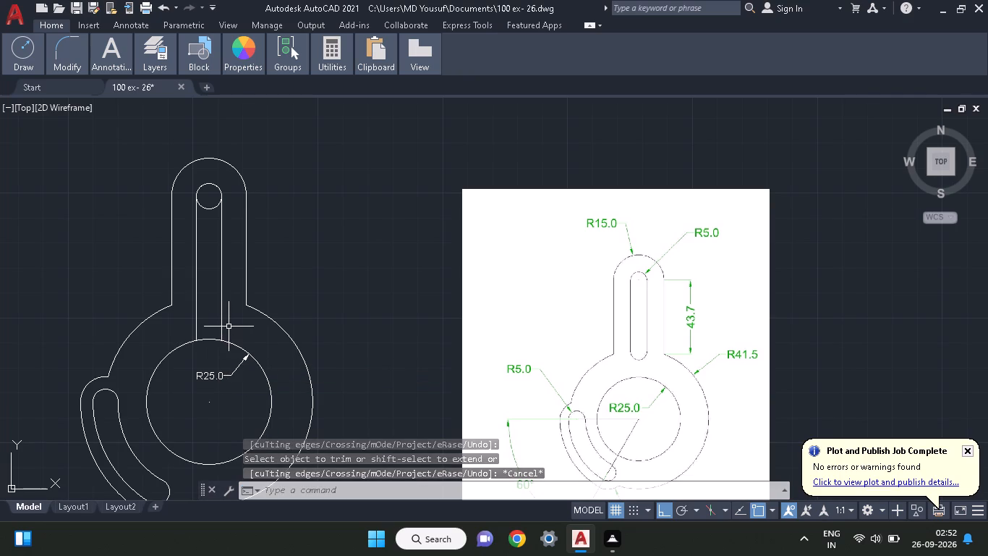
Draw a 43.7-unit vertical line straight down from the centre of the 5-radius circle.
text(l)
key(space)
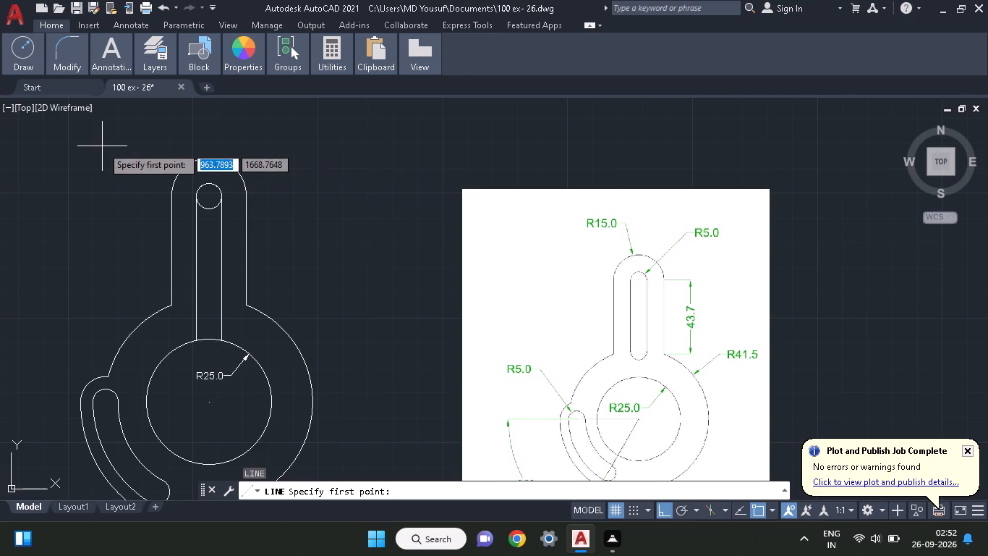
click(210, 198)
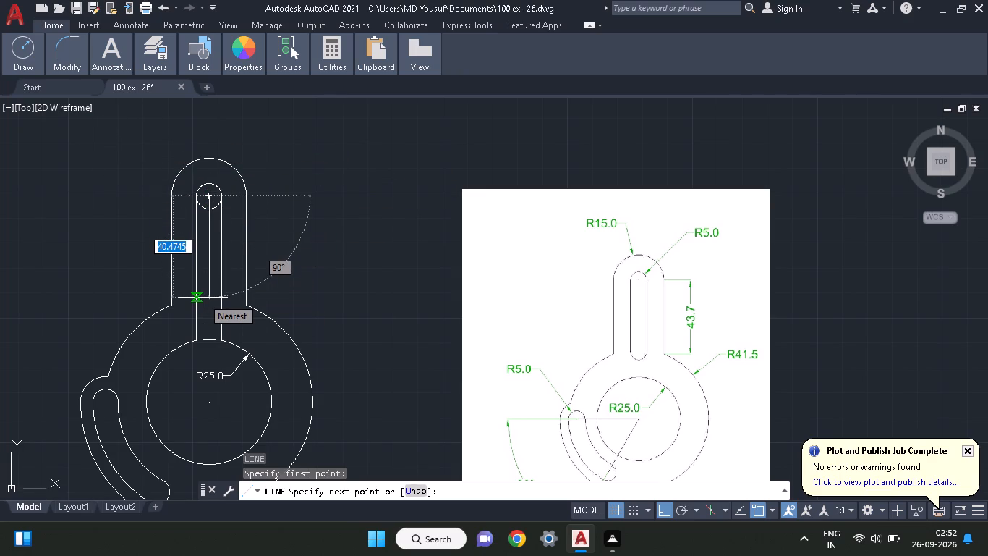
text(43.)
key(7)
key(Return)
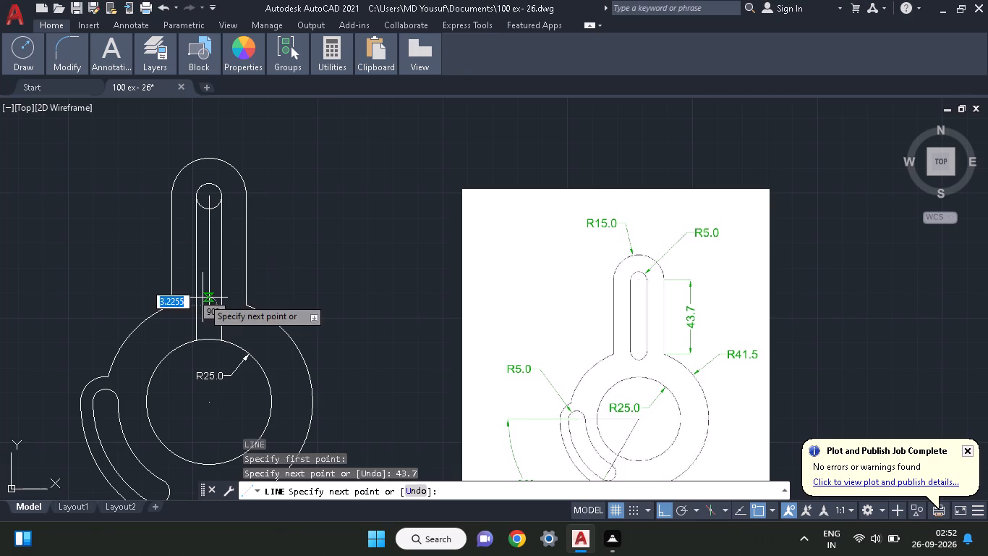
key(Return)
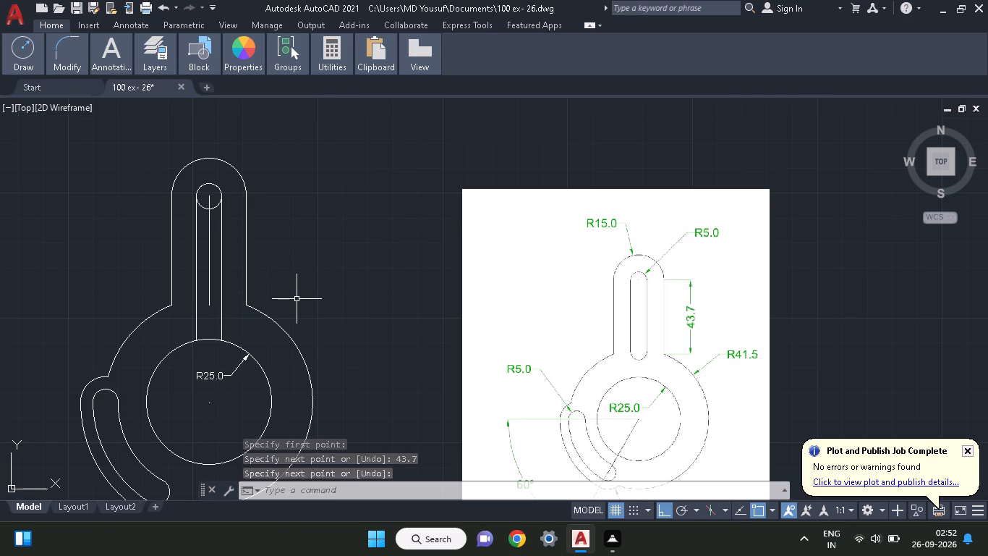
Draw a 5-radius circle centred on the lower end of the 43.7-unit centre line.
key(c)
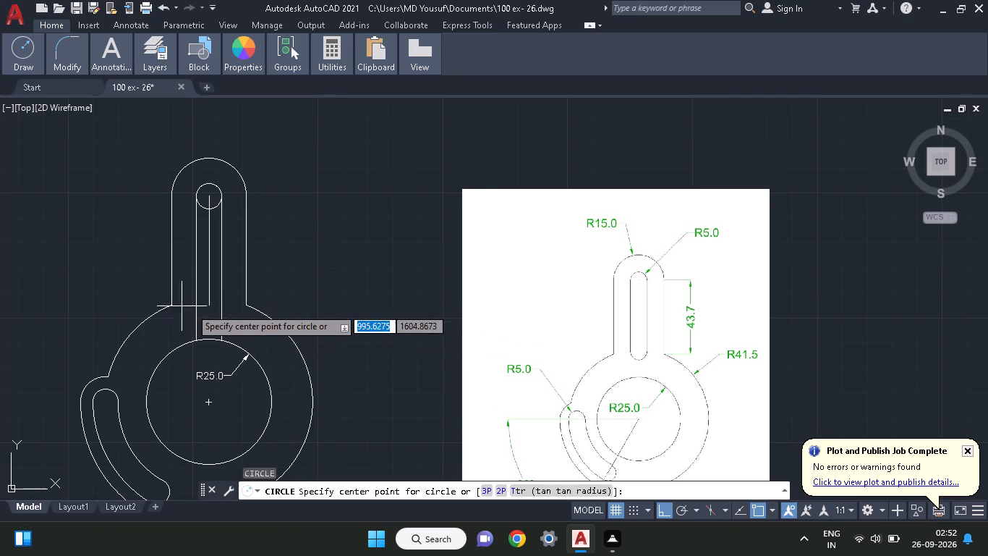
click(211, 308)
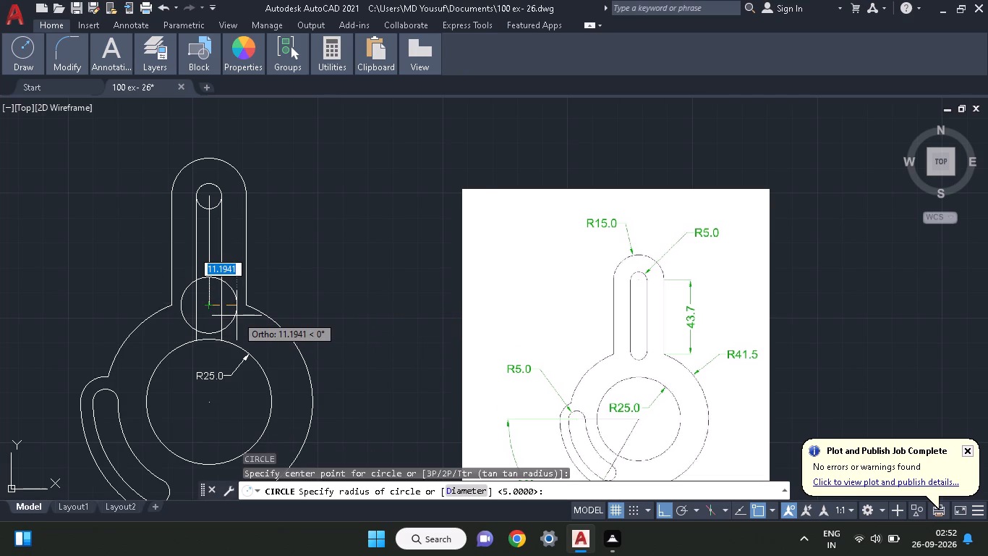
text(5)
key(space)
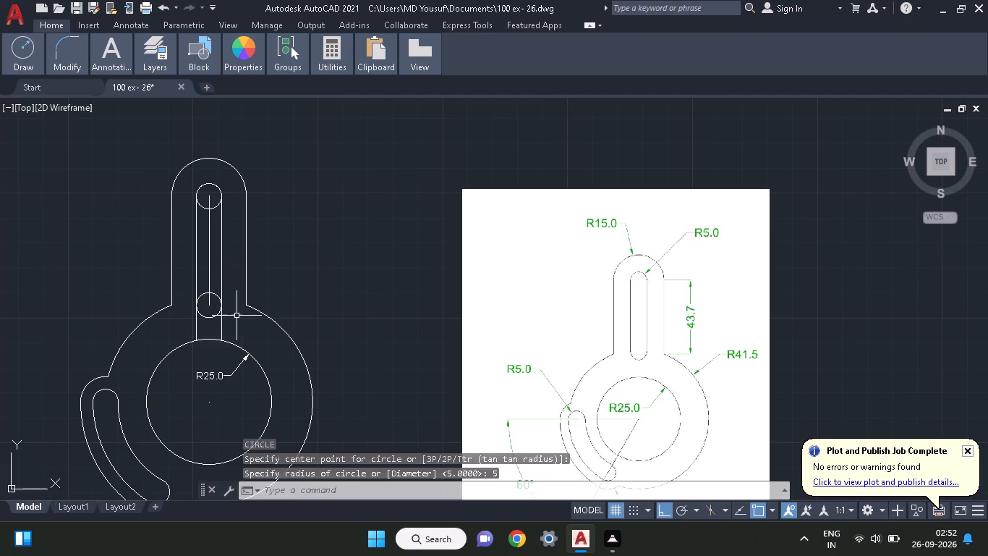
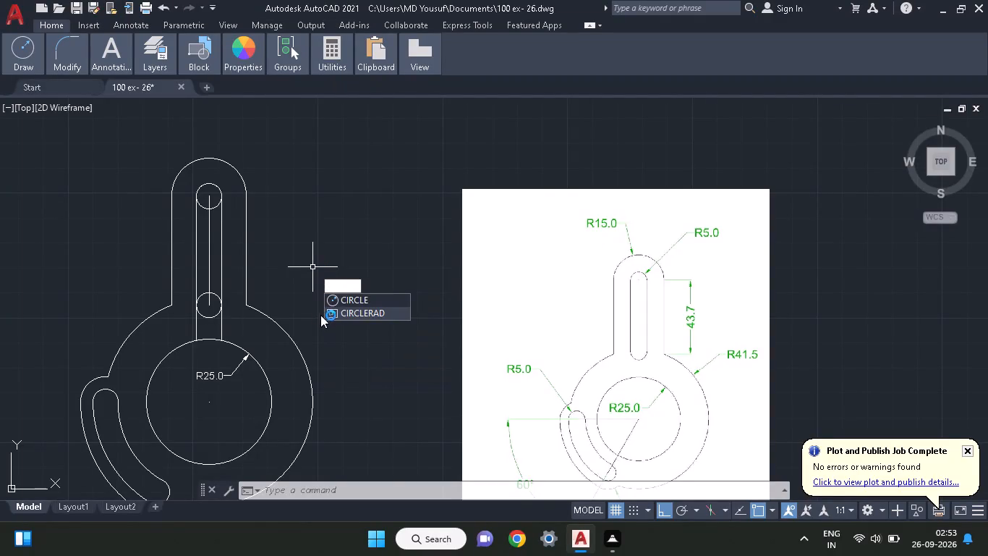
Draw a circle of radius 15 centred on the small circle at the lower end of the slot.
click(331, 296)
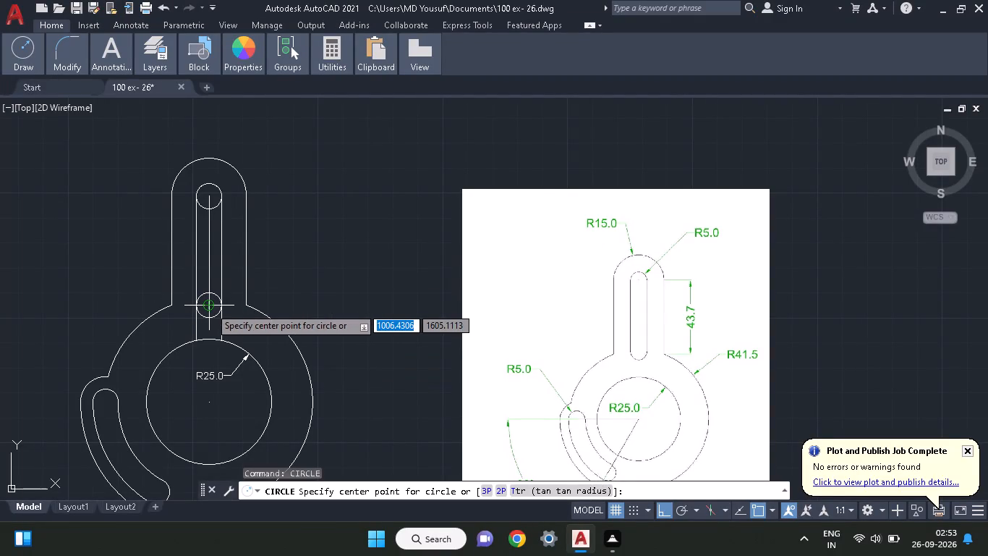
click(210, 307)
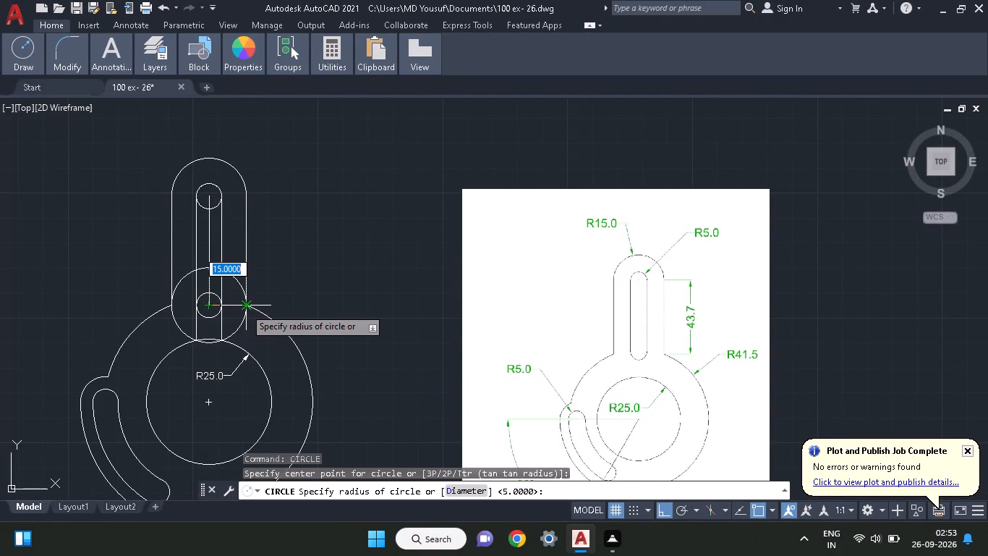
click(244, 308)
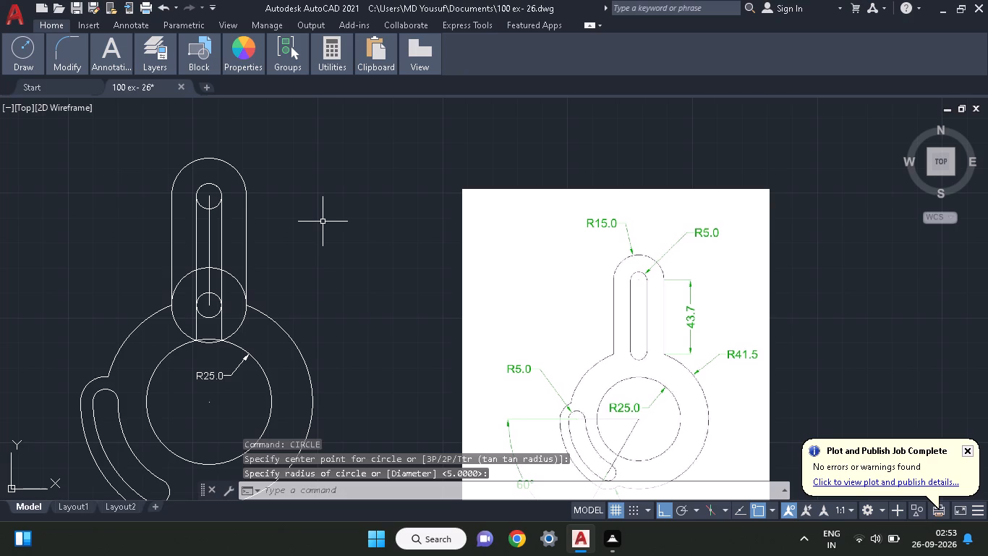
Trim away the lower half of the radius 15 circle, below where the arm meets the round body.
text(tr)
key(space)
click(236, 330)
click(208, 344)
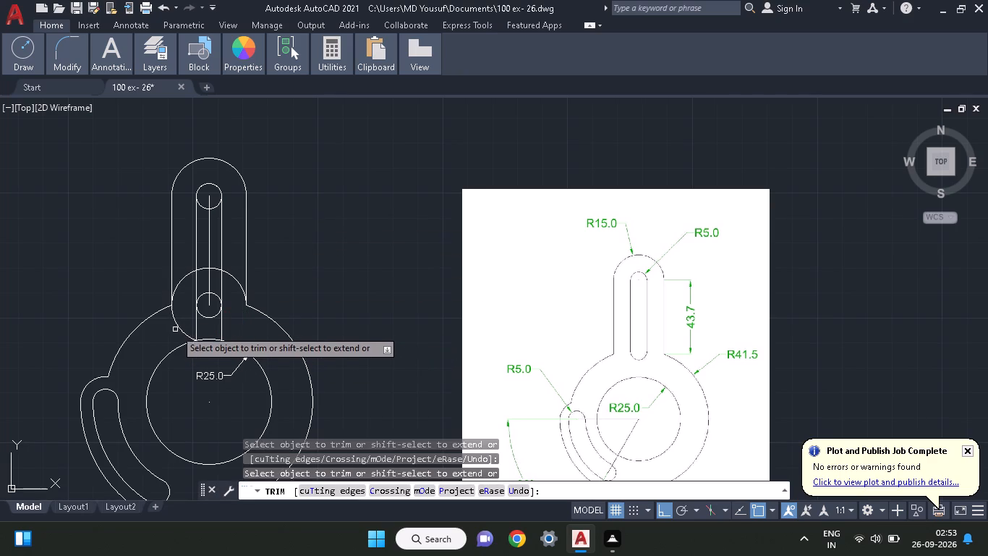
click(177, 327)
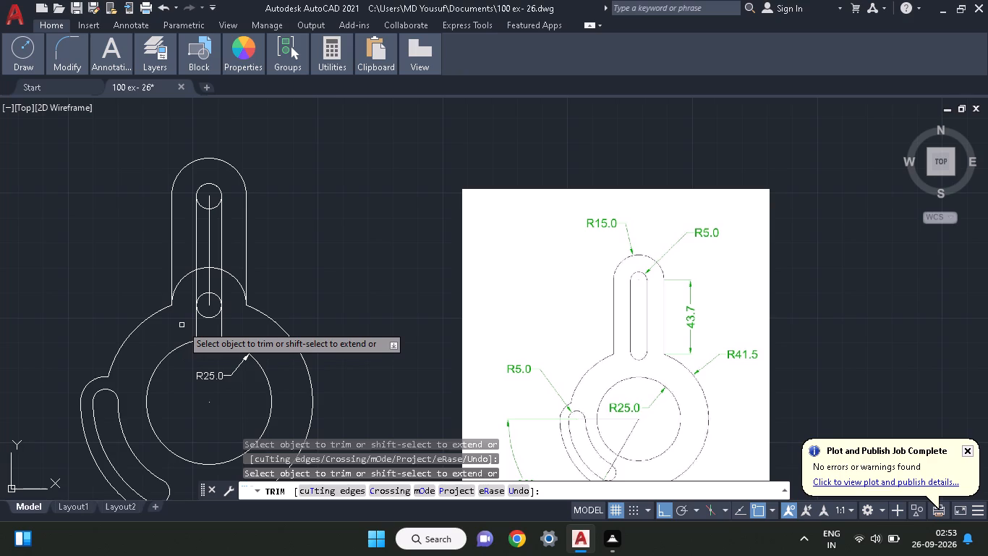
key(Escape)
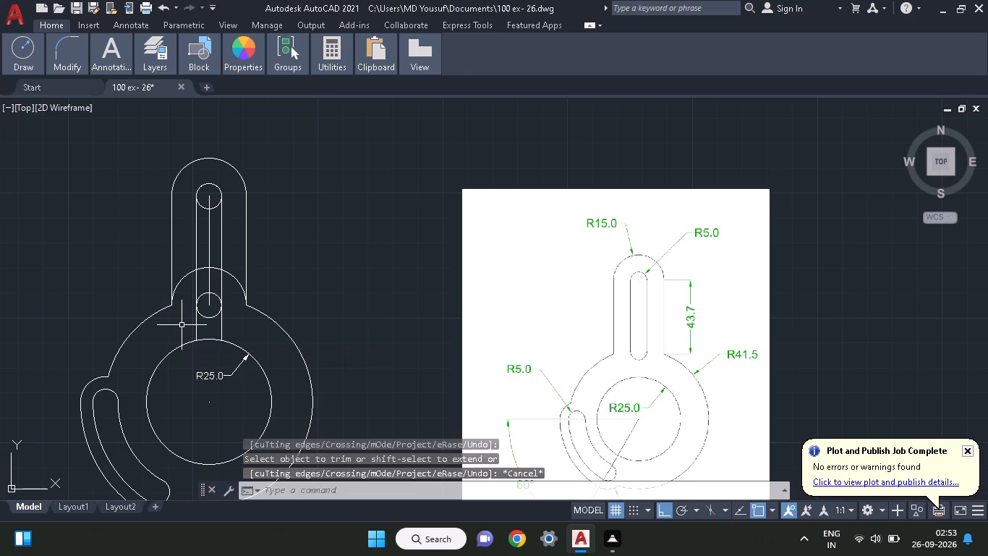
Trim both slot side lines where they run below the lower small circle towards the R25 circle.
text(tr)
key(space)
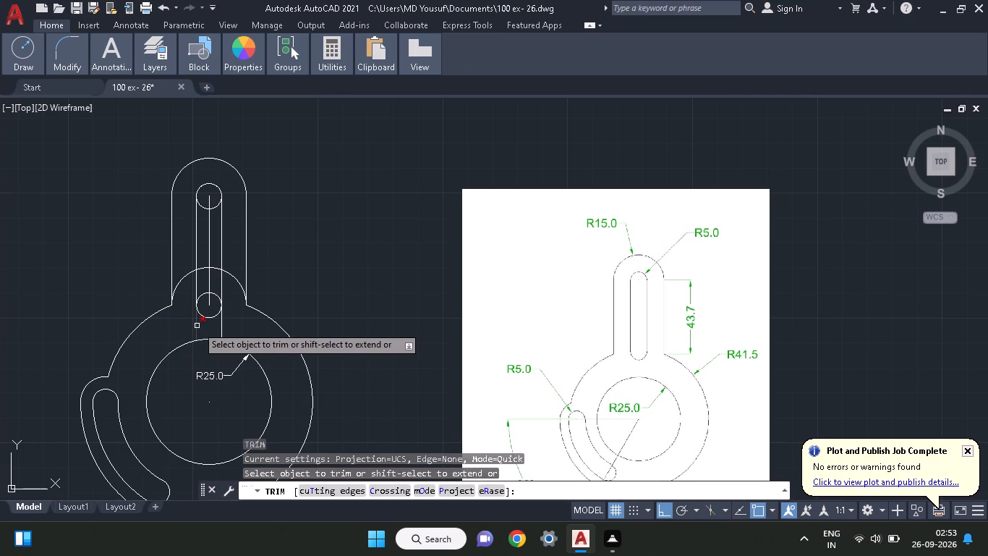
click(197, 326)
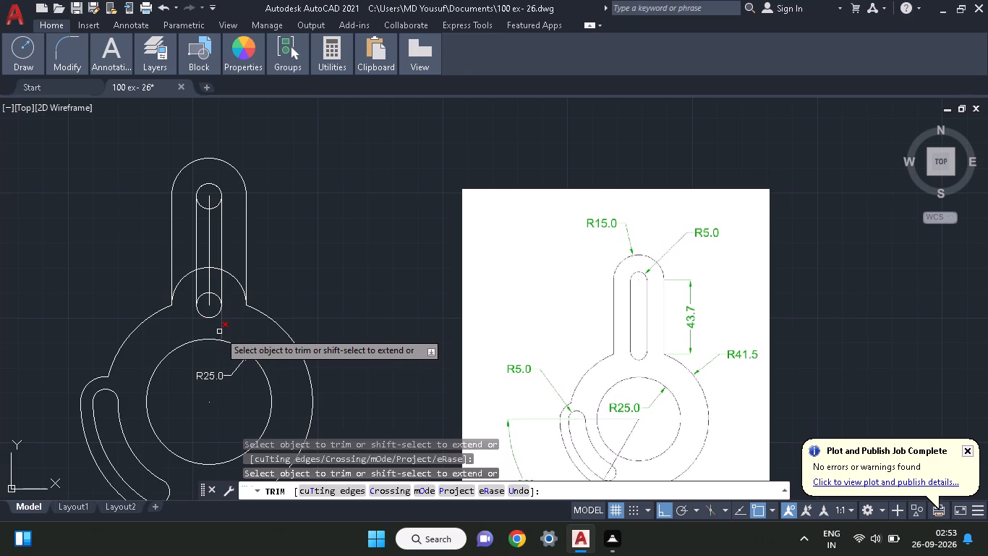
click(219, 332)
key(Escape)
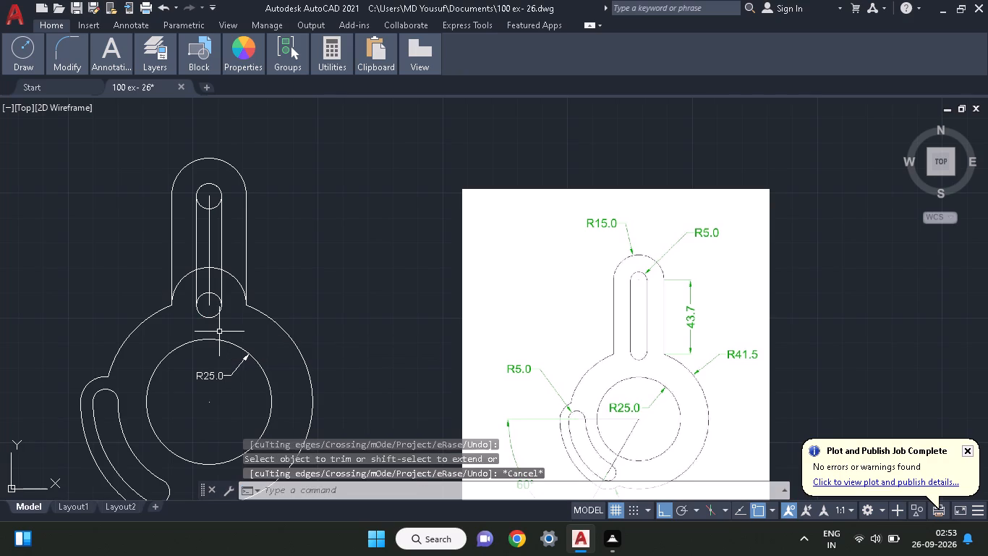
Trim the upper half of the lower small circle to leave a rounded bottom end on the slot.
text(tr)
key(space)
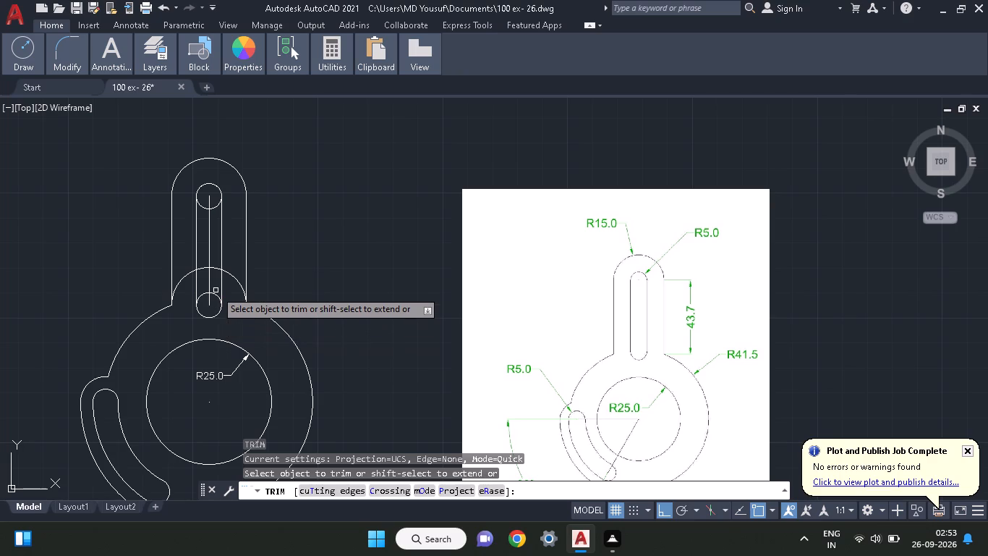
click(216, 295)
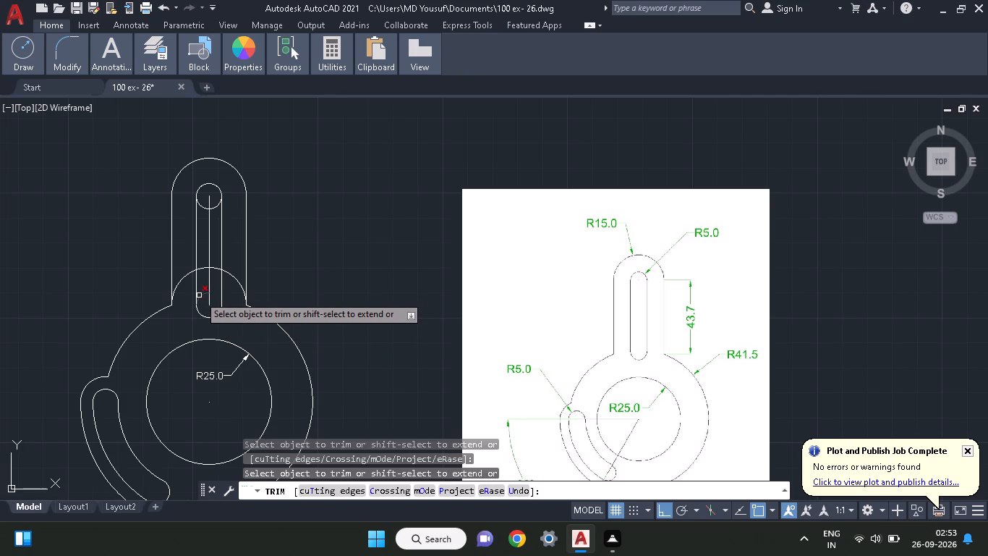
click(201, 295)
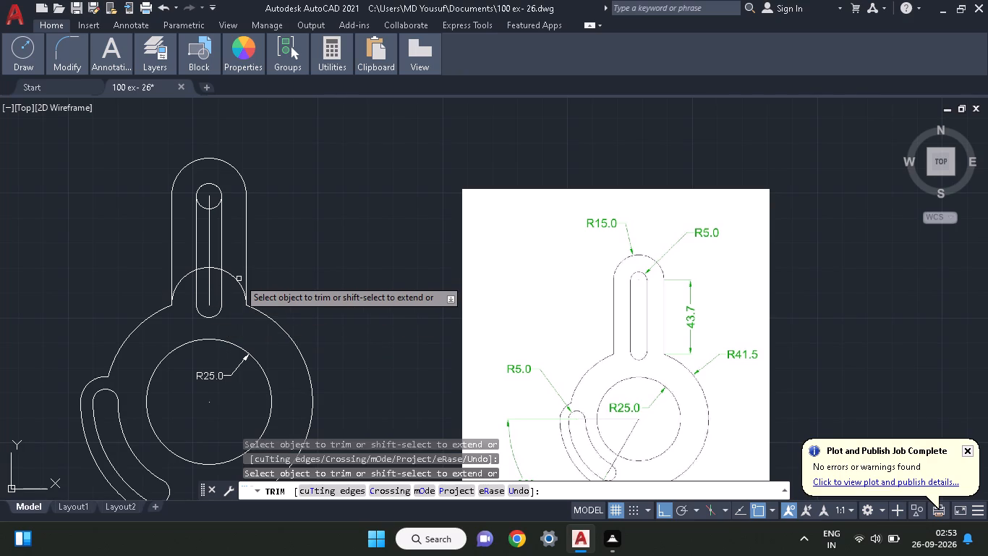
key(Escape)
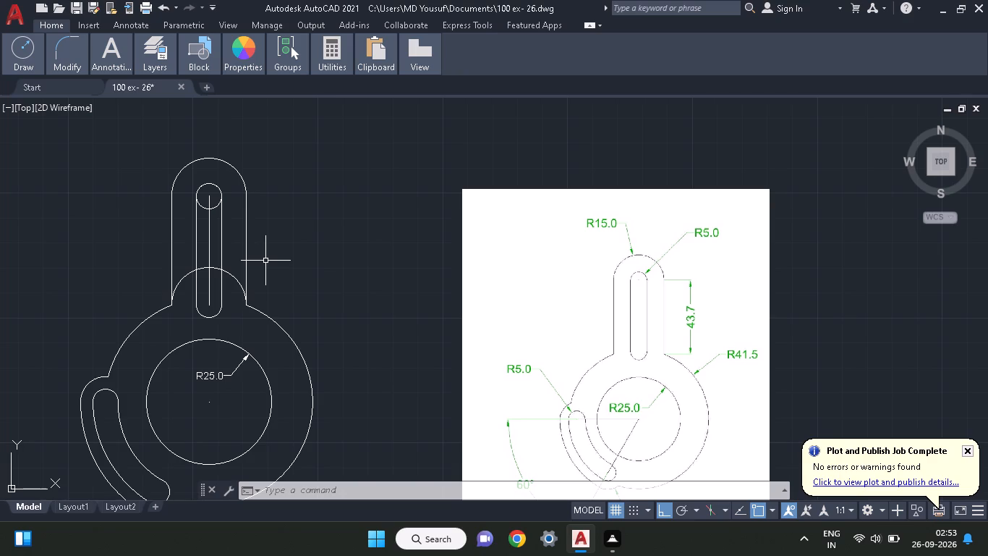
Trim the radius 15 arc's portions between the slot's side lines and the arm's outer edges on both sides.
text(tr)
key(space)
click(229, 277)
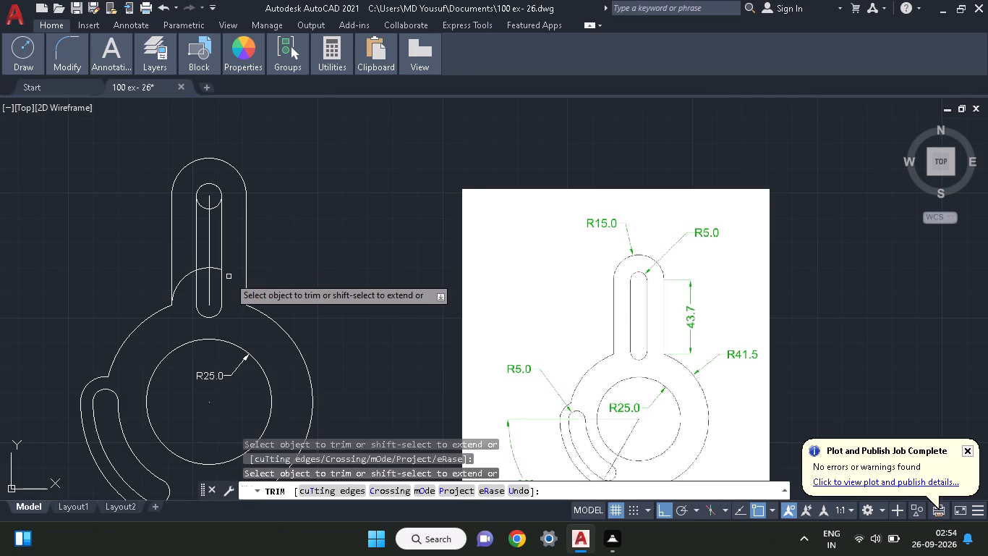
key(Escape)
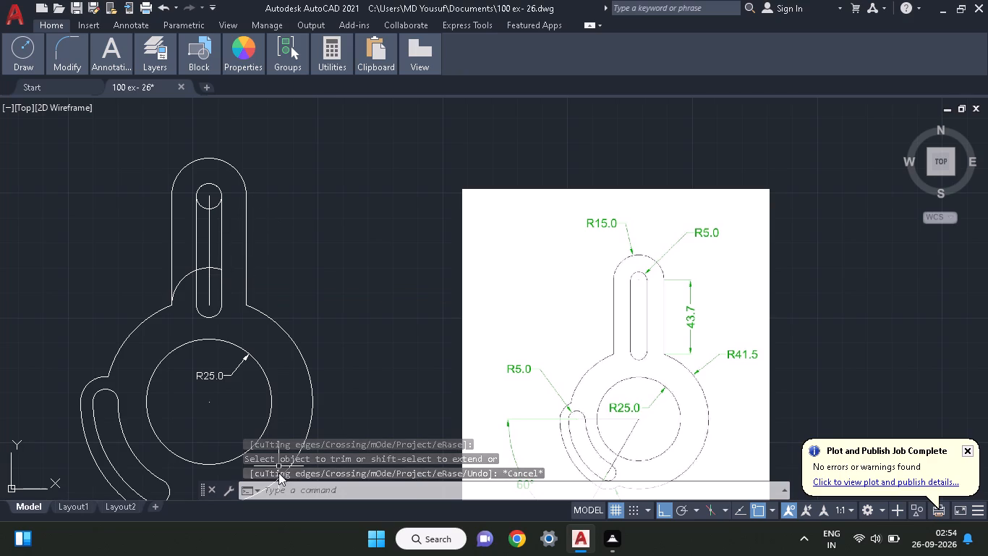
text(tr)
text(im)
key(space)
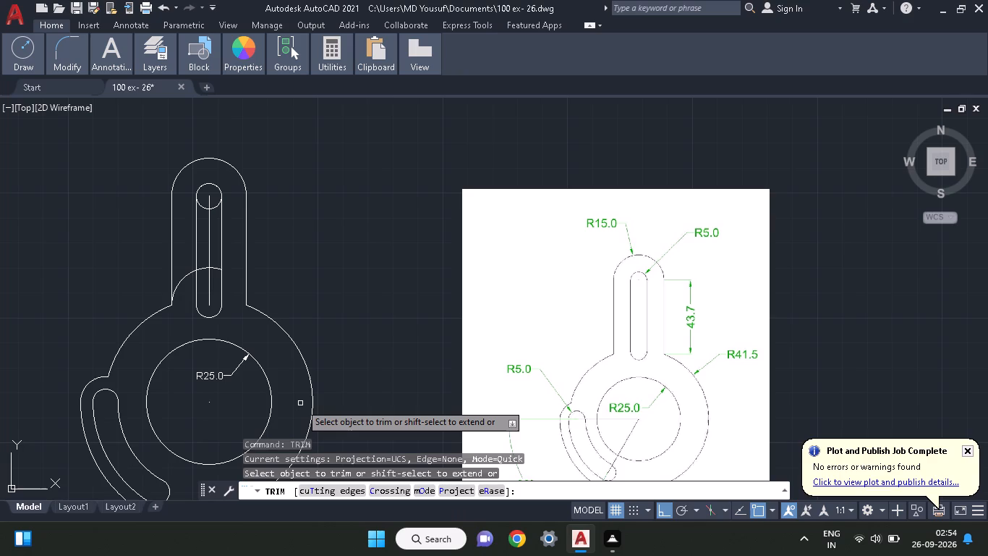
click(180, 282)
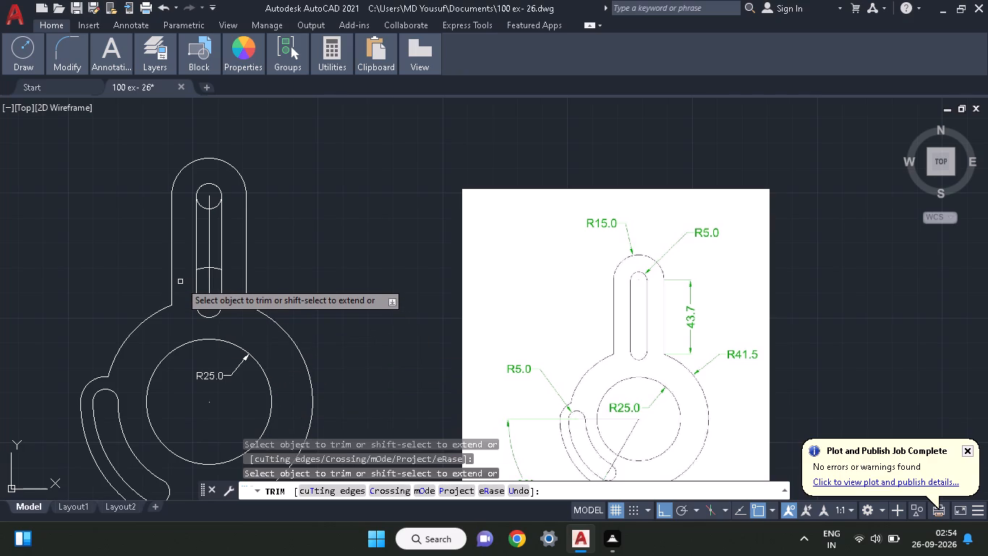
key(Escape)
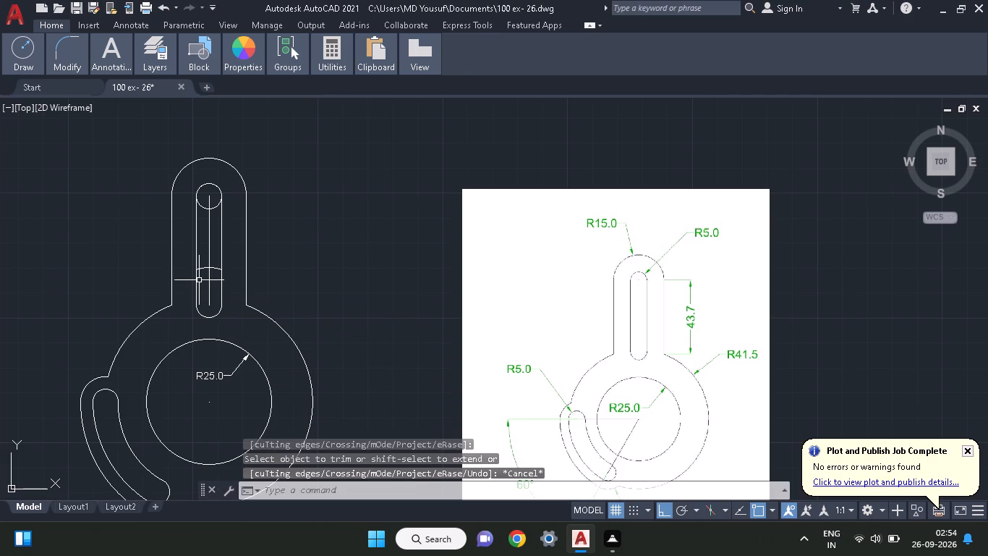
Erase the vertical centre line inside the slot.
click(208, 281)
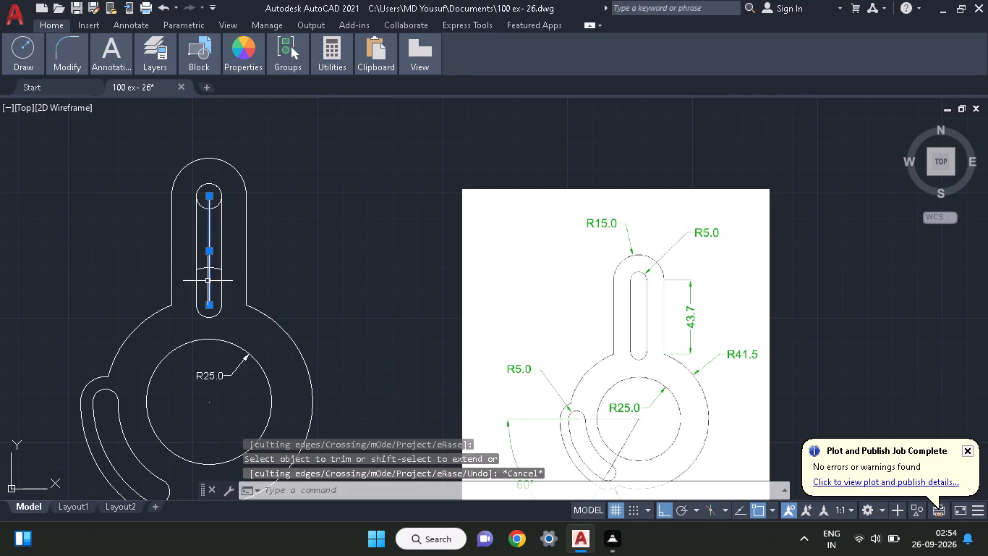
text(er)
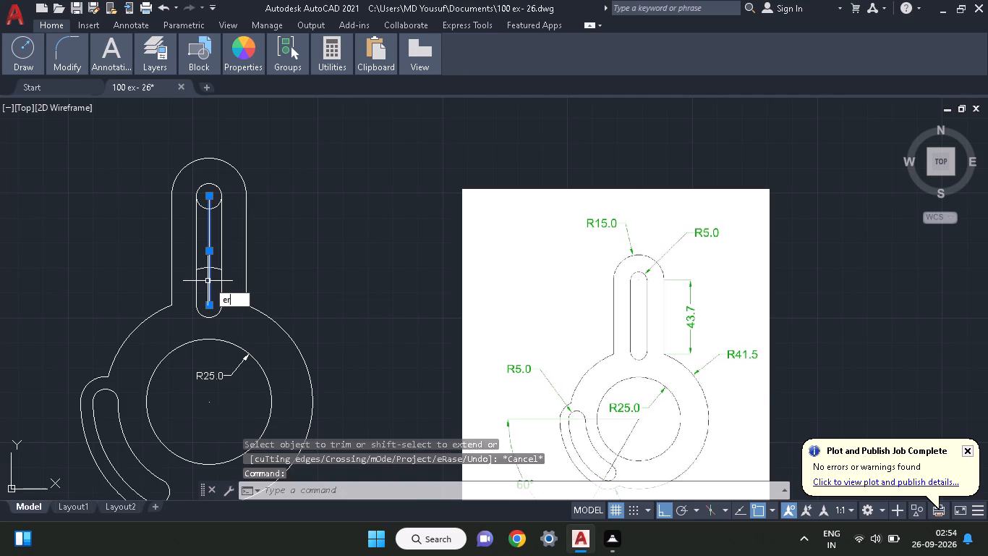
text(ase)
key(space)
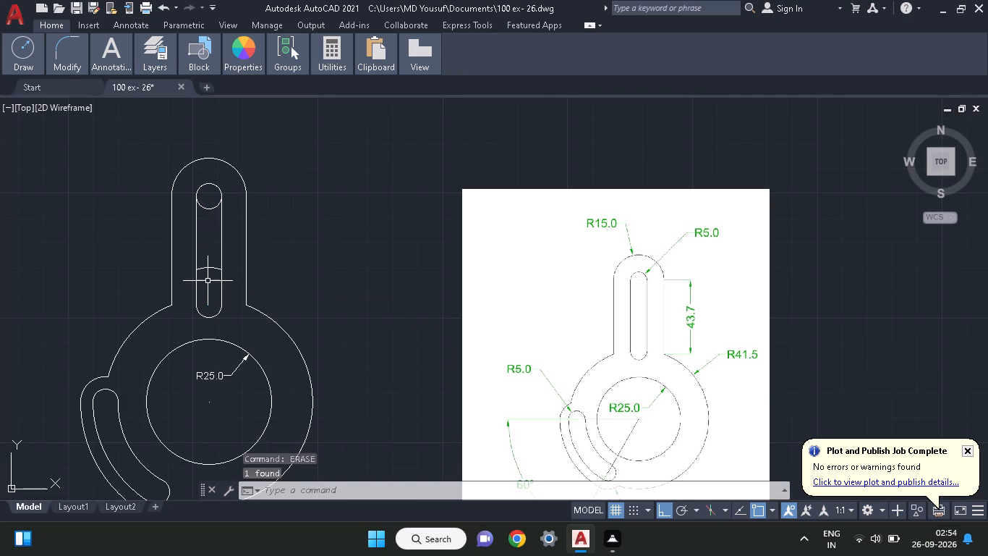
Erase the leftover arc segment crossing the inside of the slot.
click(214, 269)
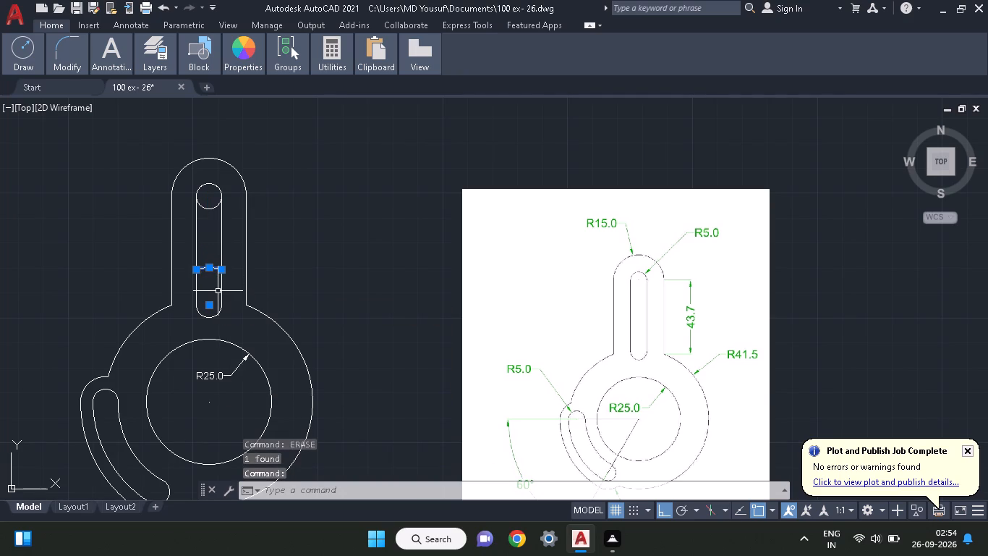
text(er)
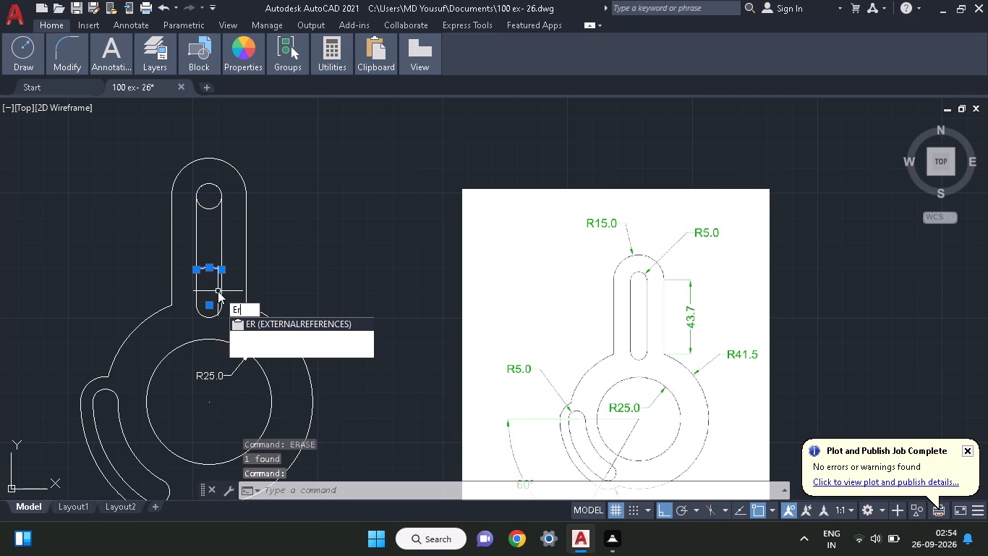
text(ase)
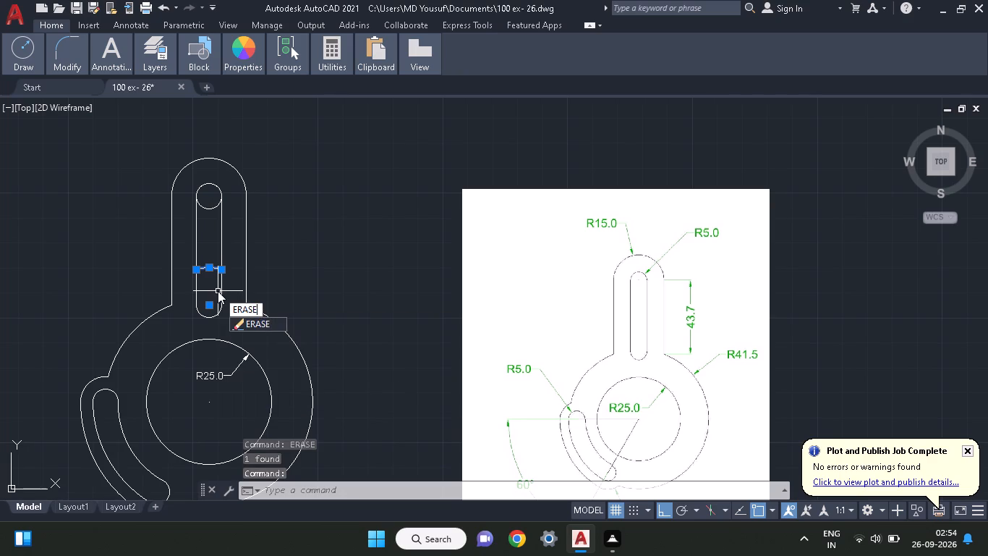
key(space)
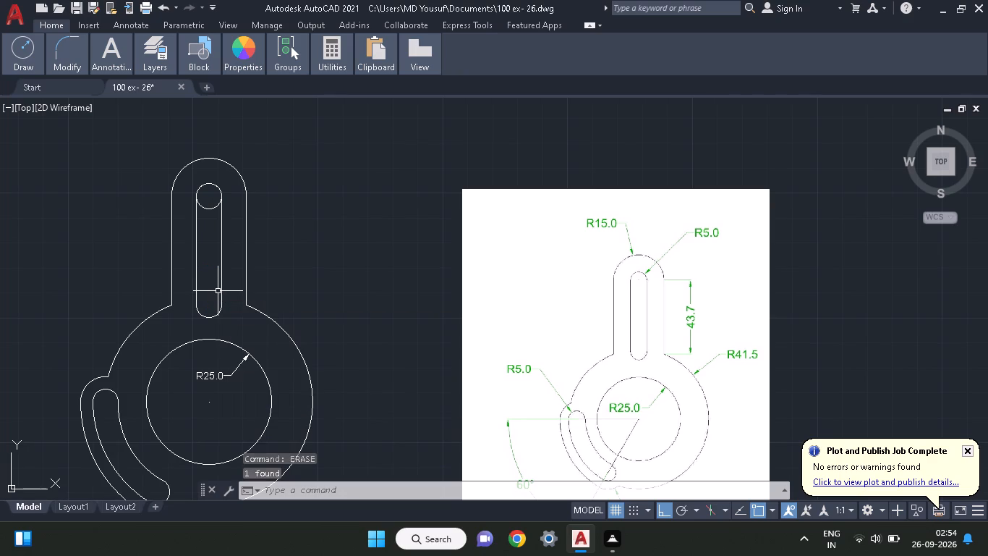
Trim the lower half of the upper small circle to leave a rounded top end on the slot.
text(tr)
key(space)
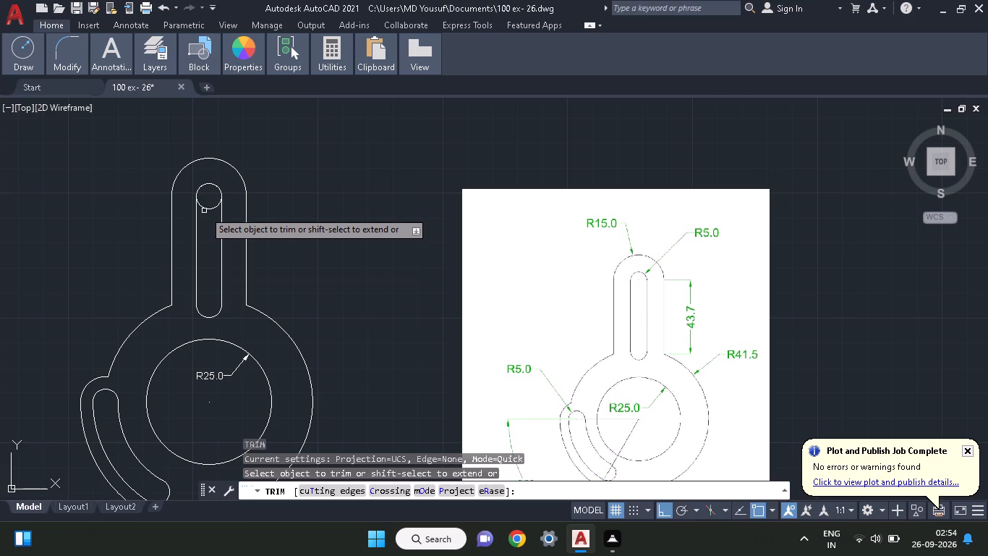
click(204, 209)
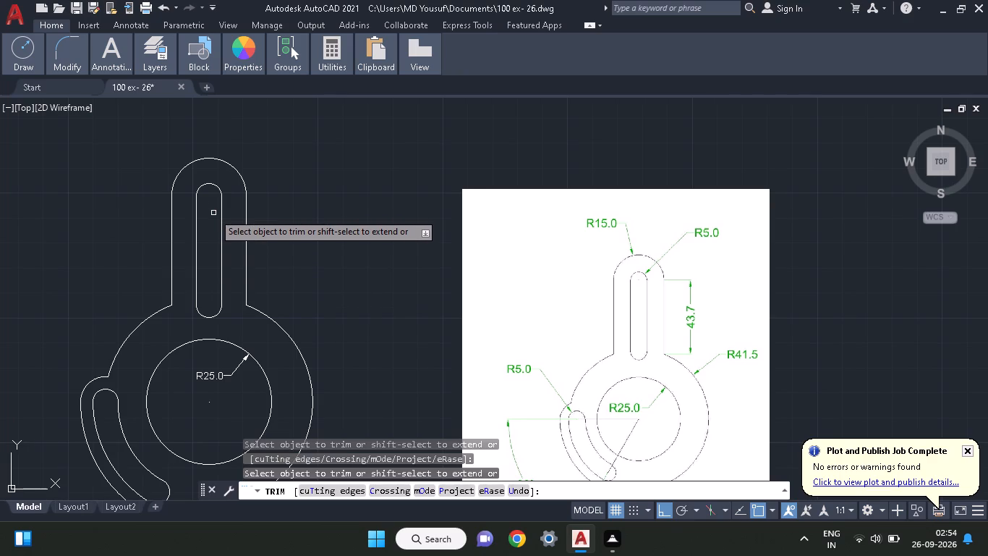
key(space)
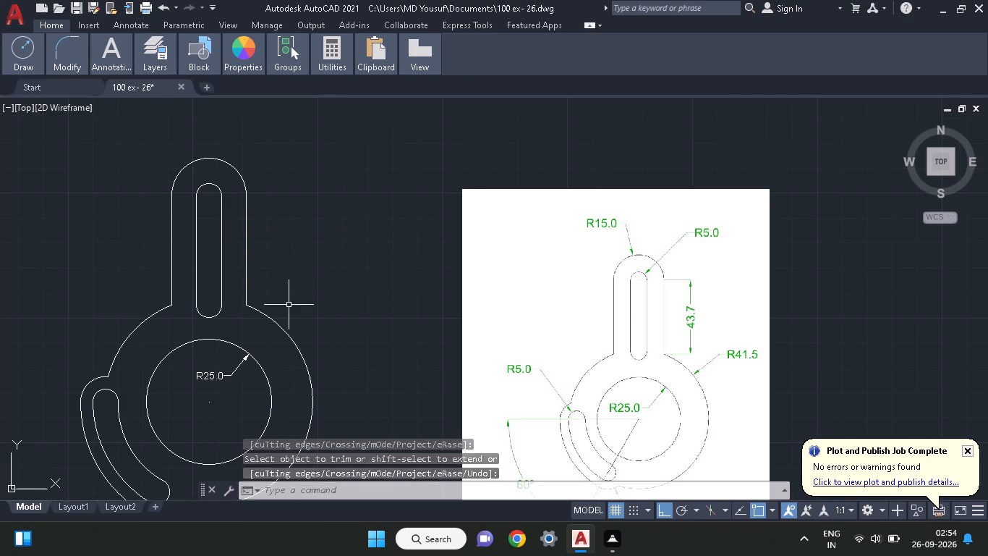
Add a vertical linear dimension along the arm's right straight edge, placed outside the arm on its right.
middle_drag(299, 365, 304, 337)
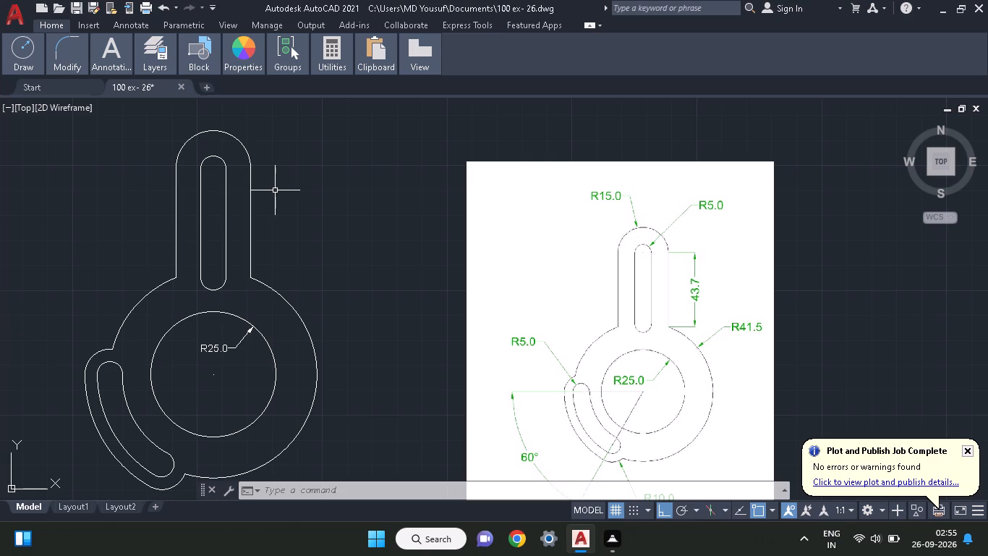
text(dimli)
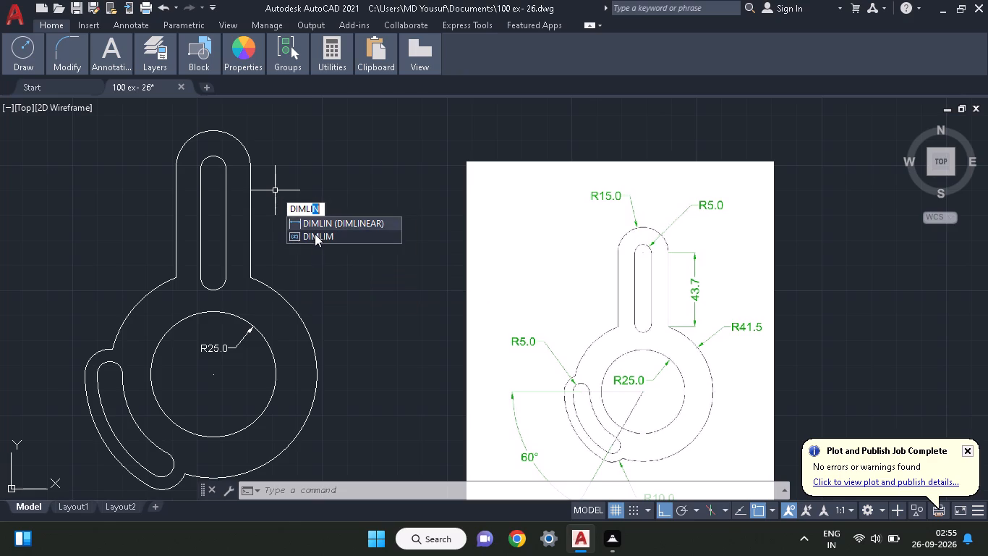
click(317, 217)
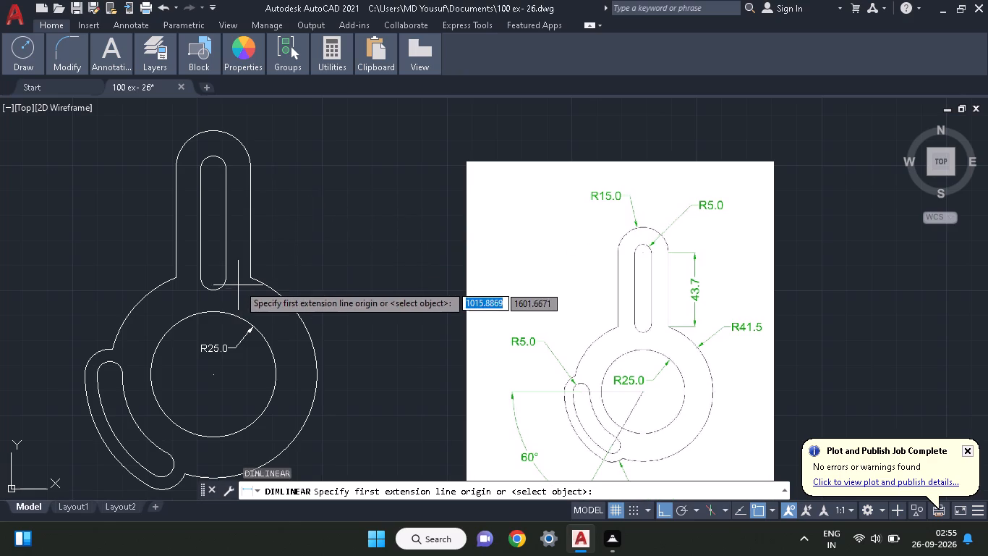
click(248, 277)
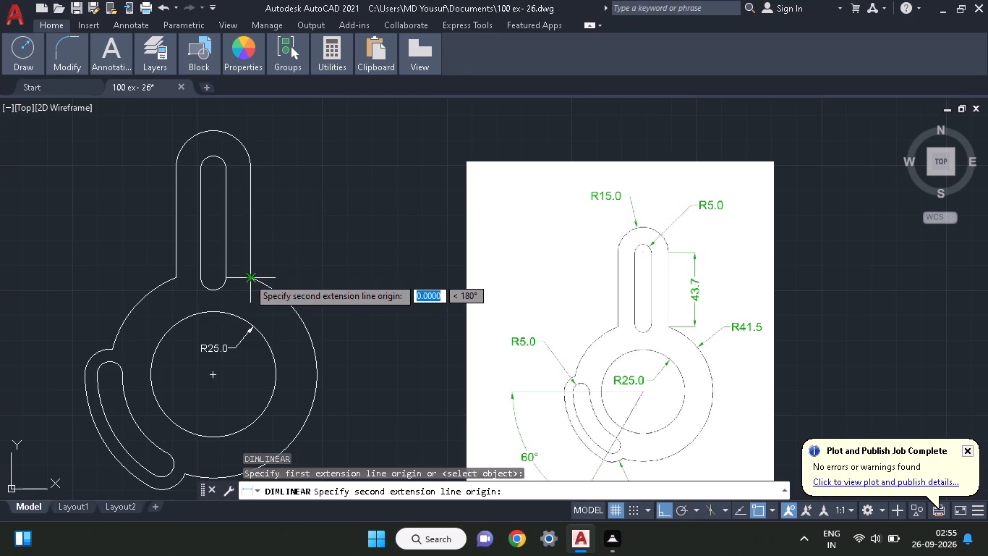
click(250, 164)
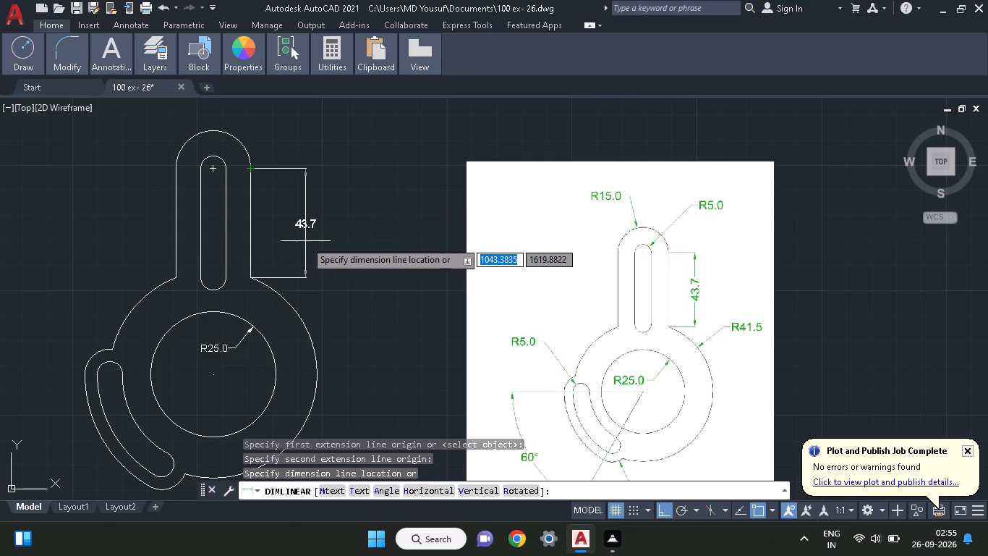
click(305, 241)
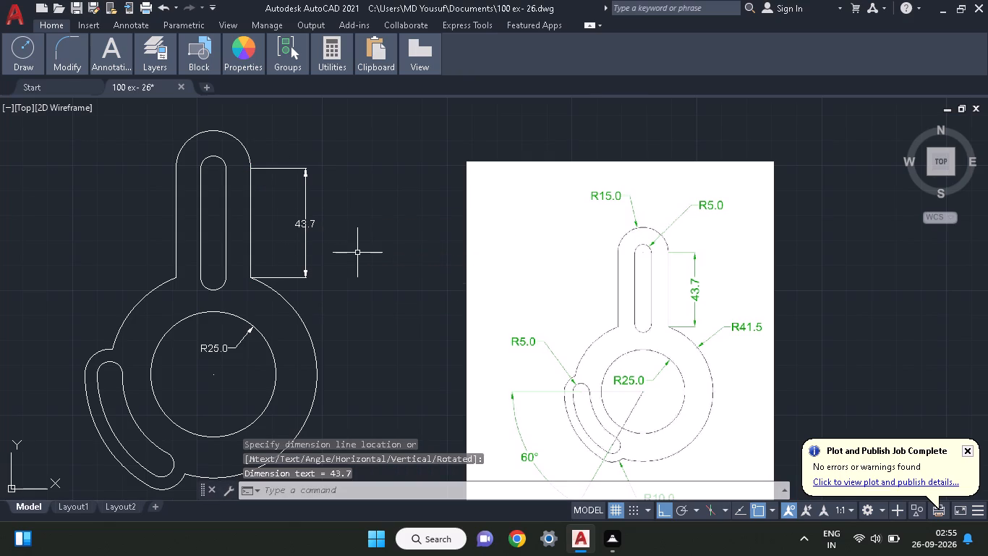
Add a radius dimension to the plate's large outer arc, with its text outside the upper-right of the plate.
key(d)
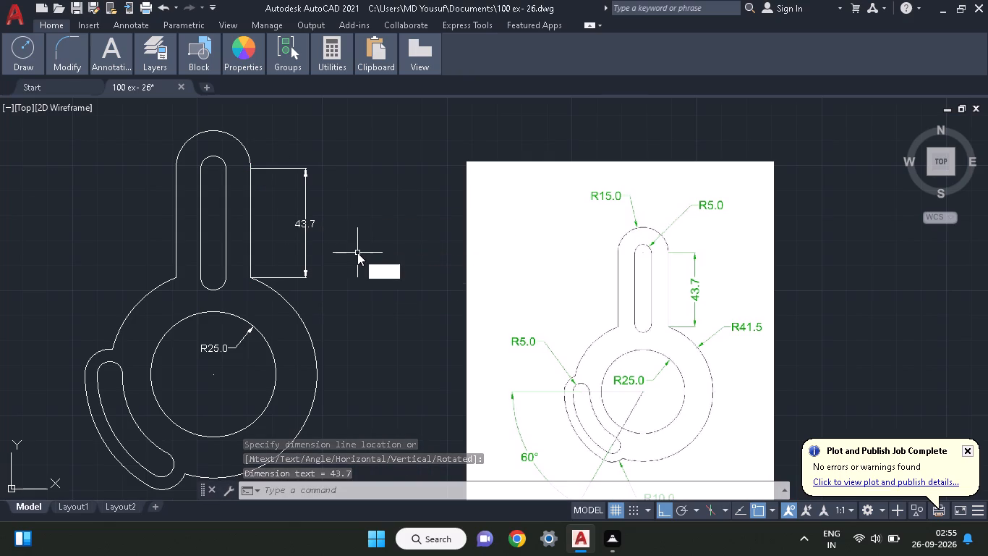
text(im)
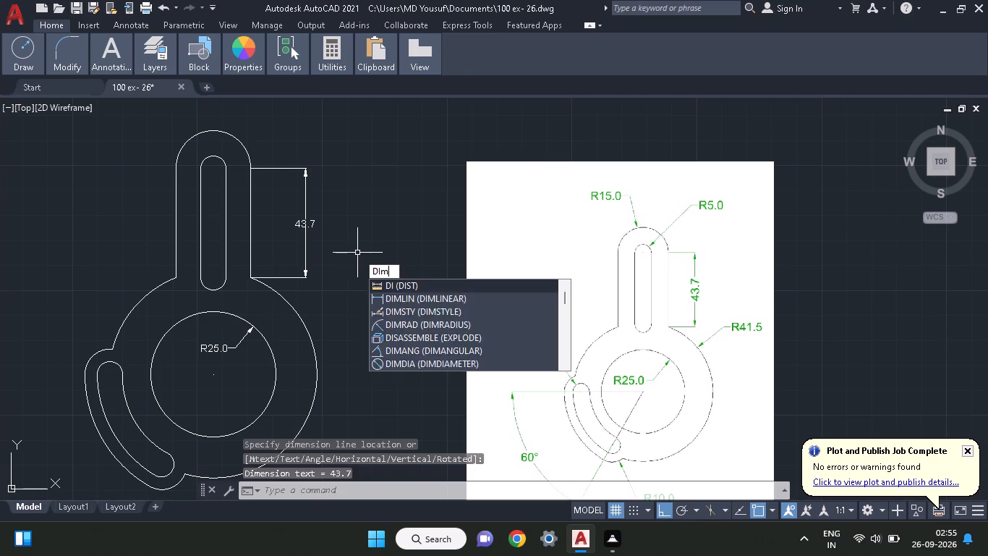
key(r)
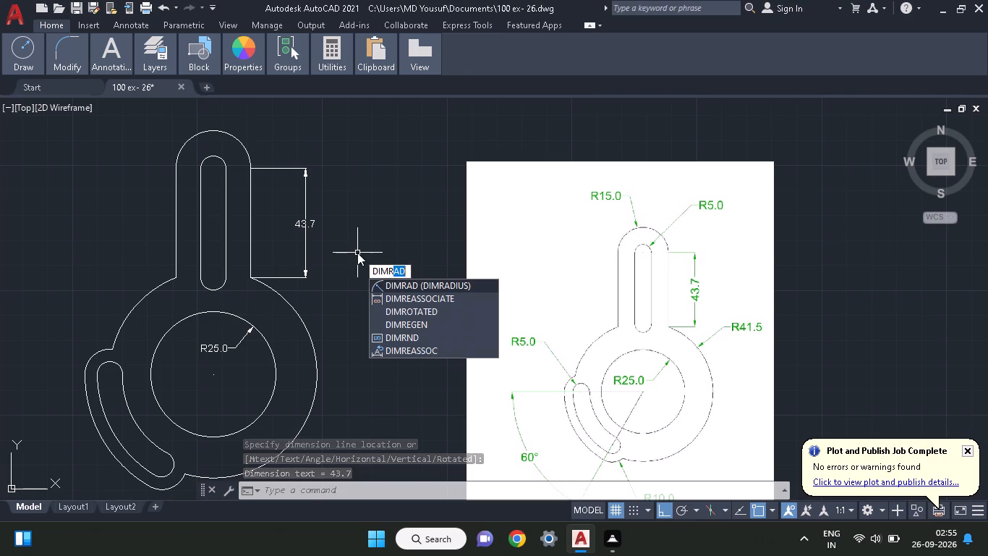
text(adiu)
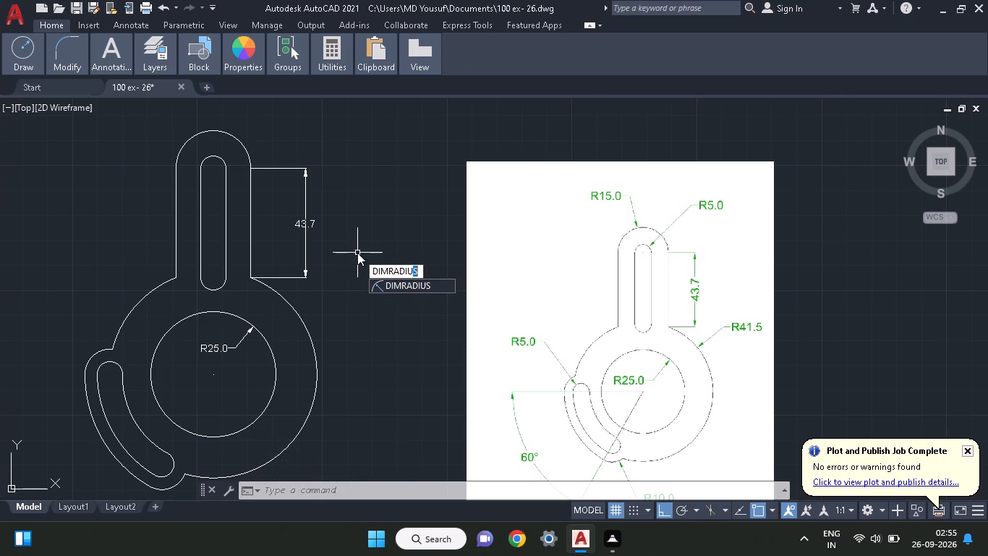
key(s)
key(space)
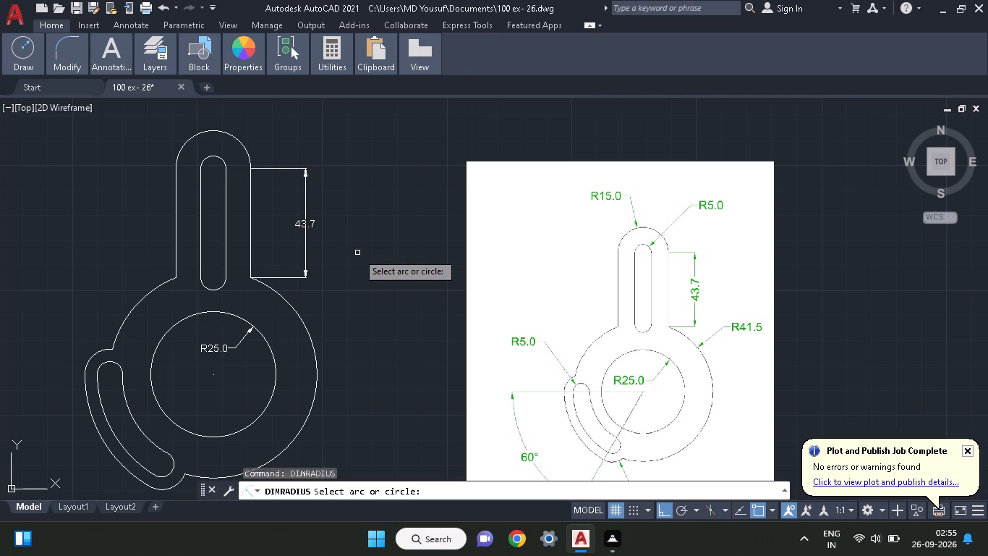
click(307, 332)
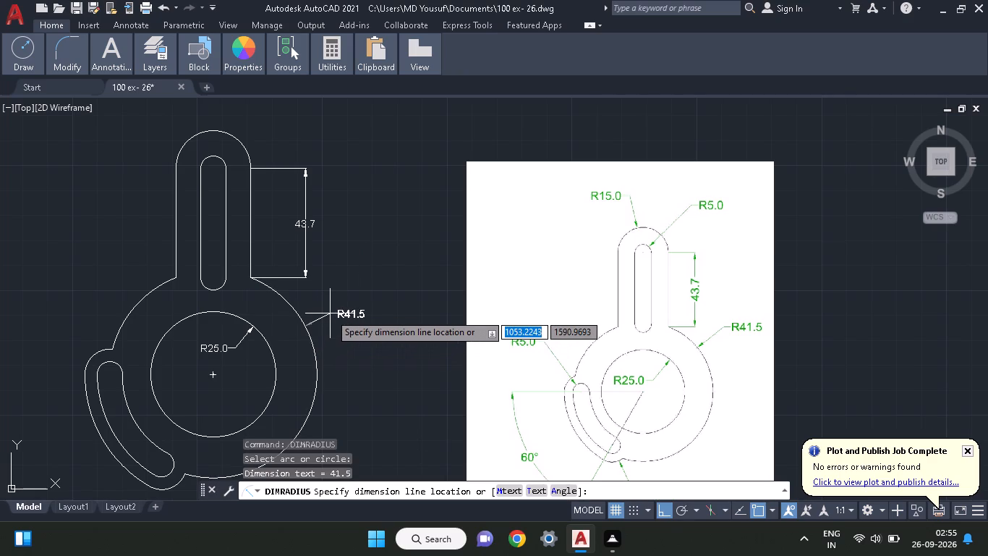
click(349, 303)
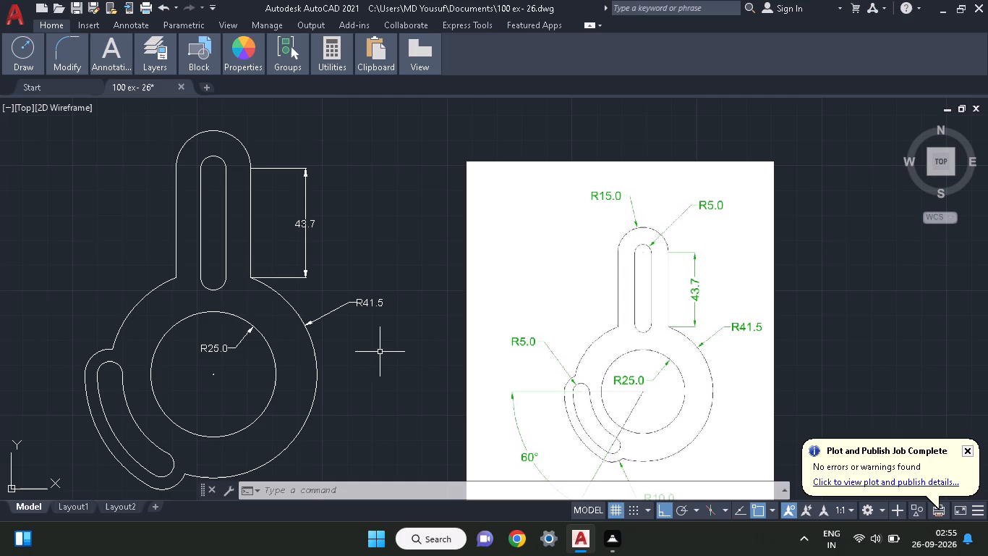
Add a radius dimension to the upper end arc of the curved slot, with its text outside the plate's upper-left.
key(d)
text(im)
key(r)
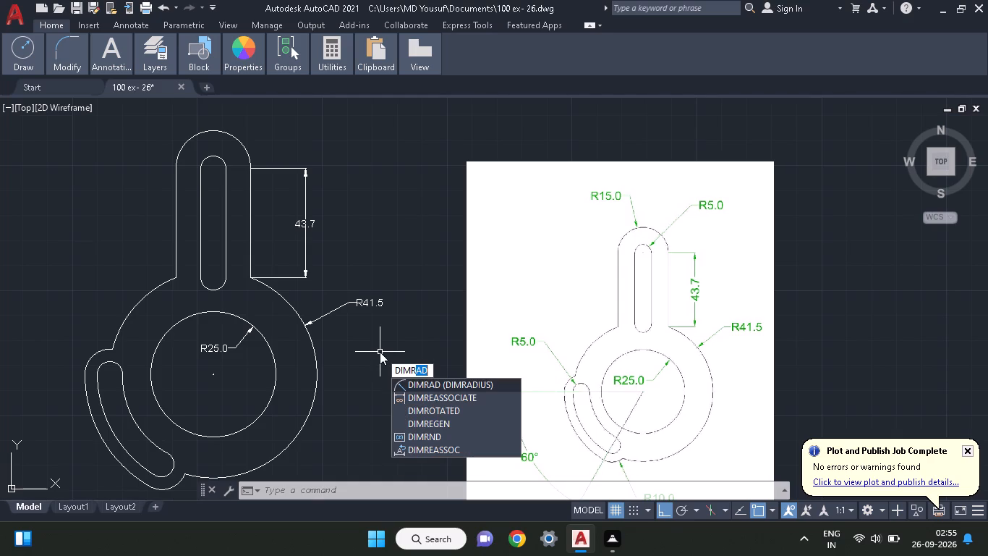
key(a)
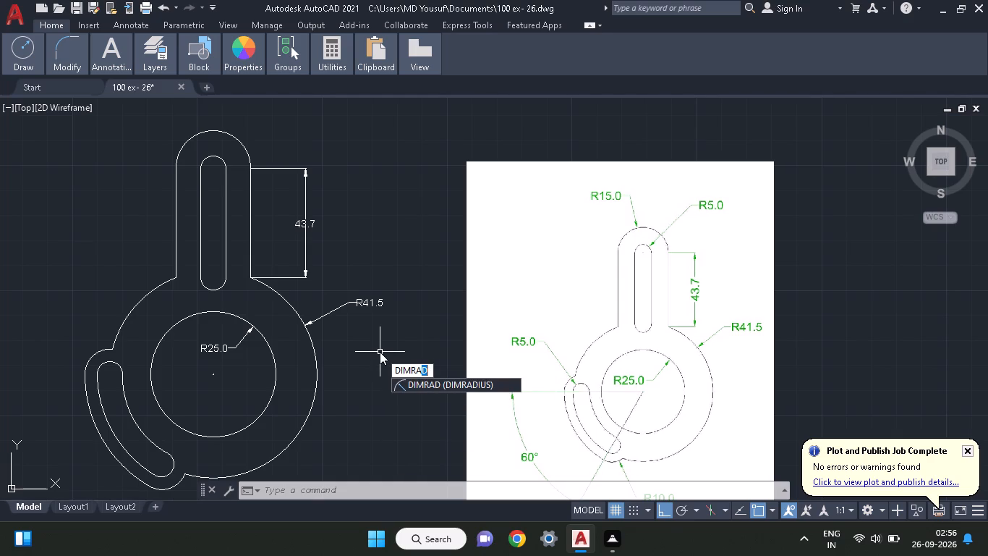
key(d)
key(i)
key(u)
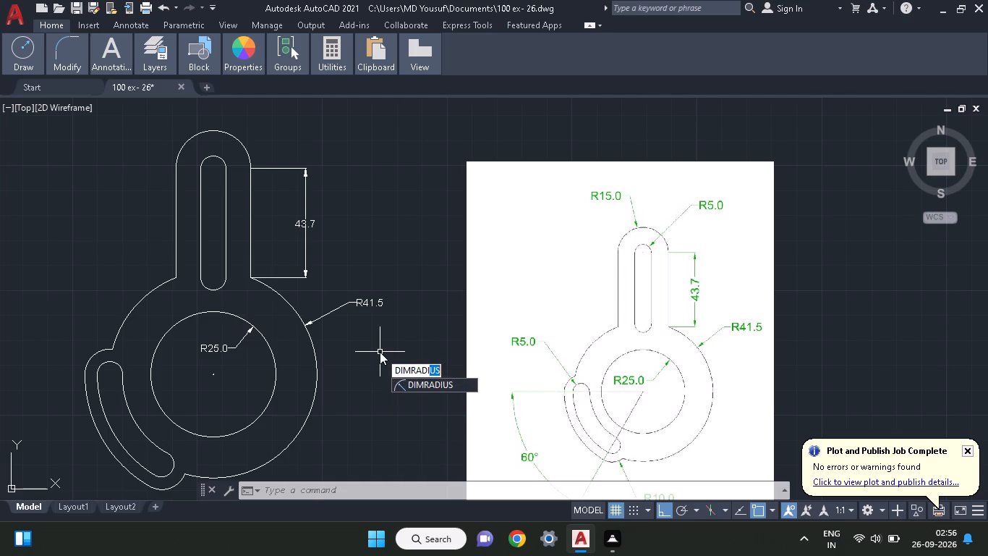
key(s)
key(space)
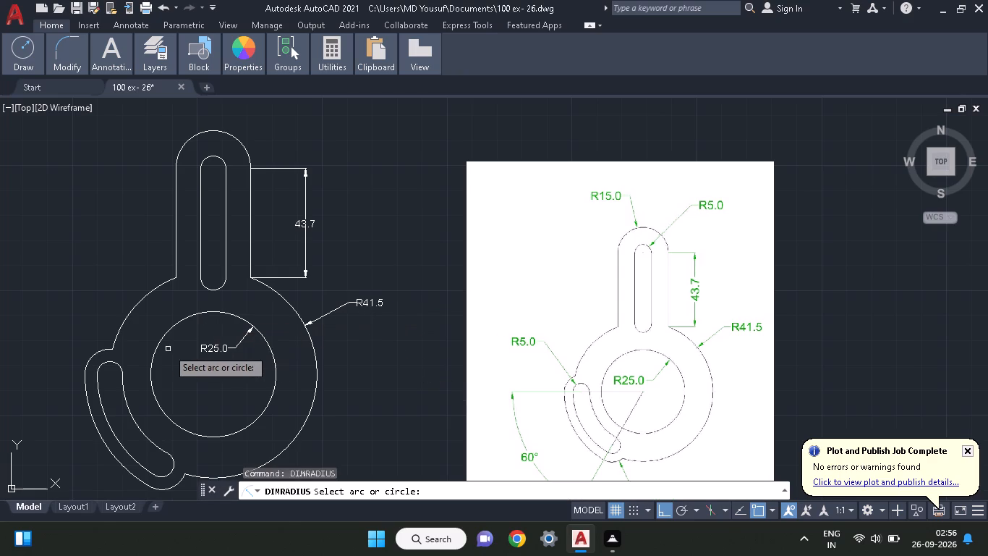
click(114, 361)
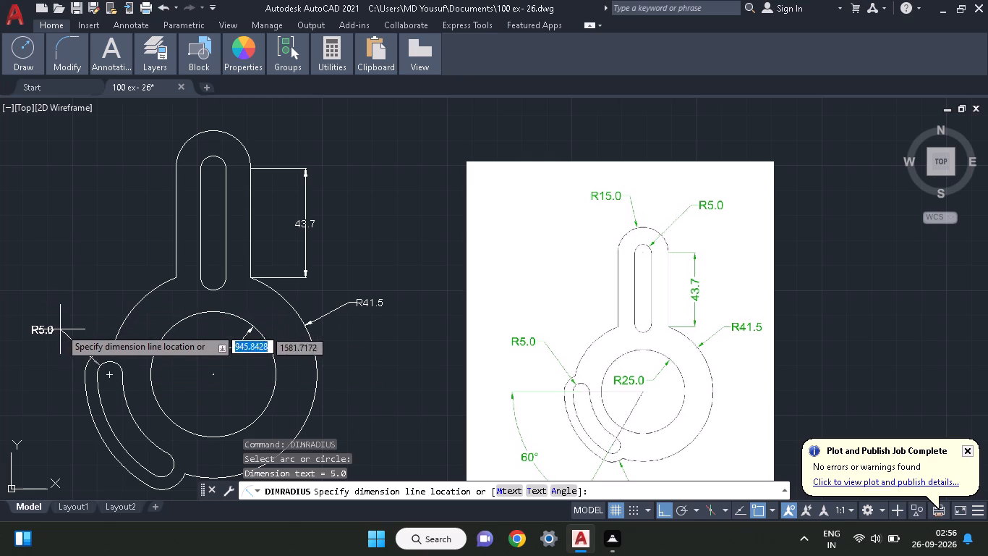
click(61, 326)
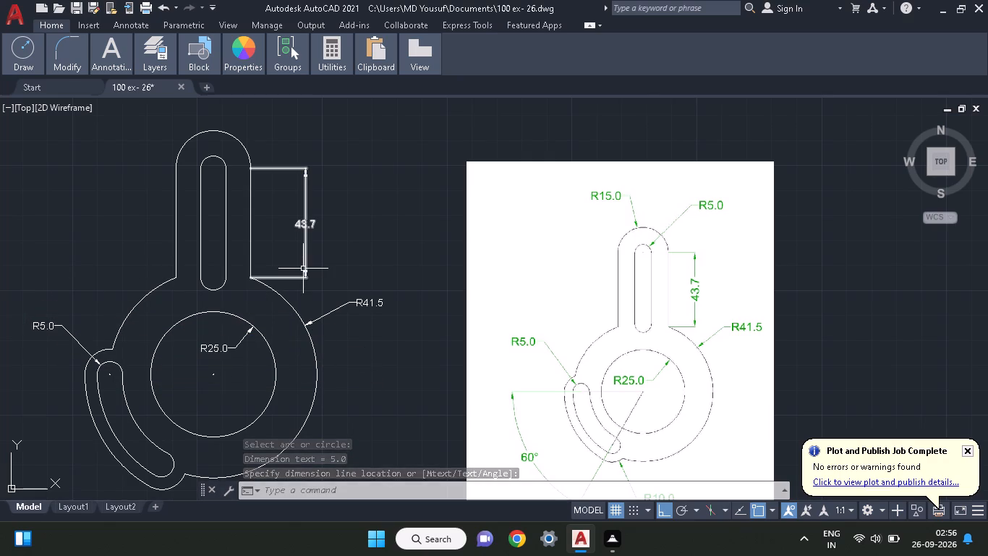
Add a radius dimension to the arm's outer rounded top, with its text above and to the left of the arm.
middle_drag(352, 246, 352, 293)
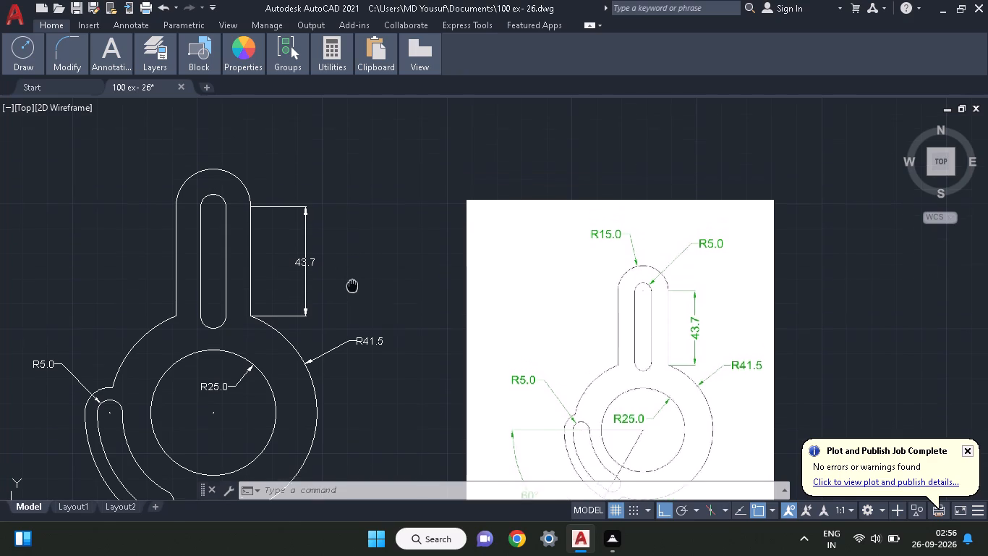
middle_drag(352, 293, 352, 296)
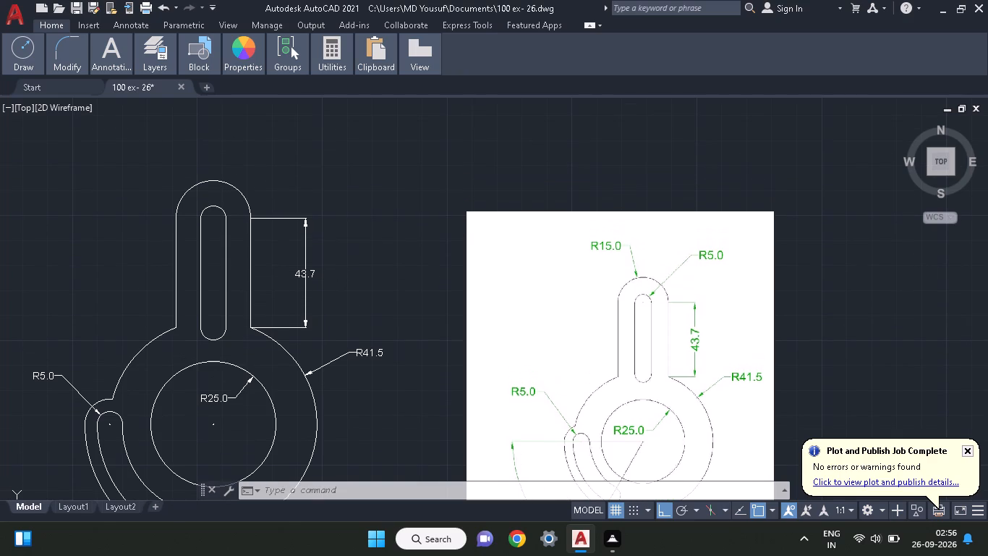
key(d)
text(im)
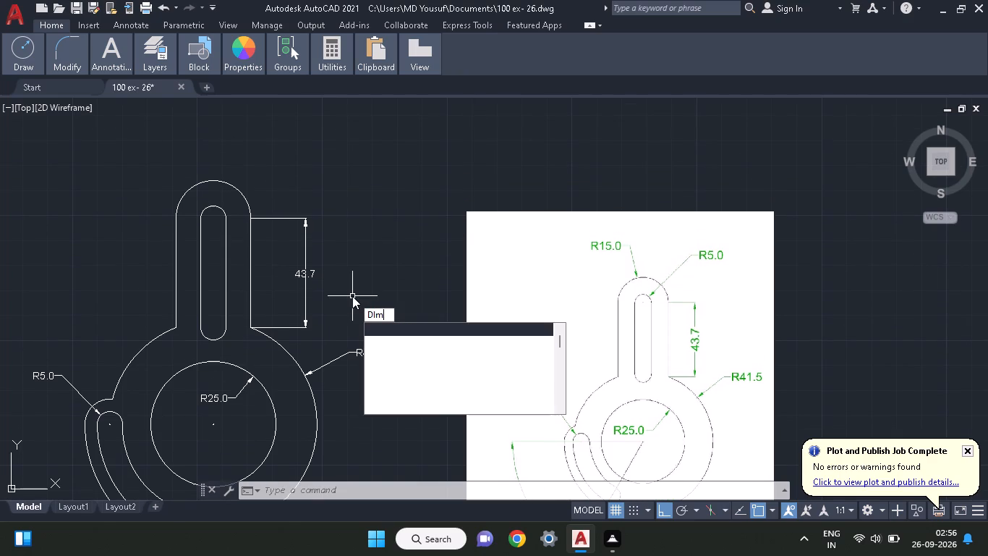
key(r)
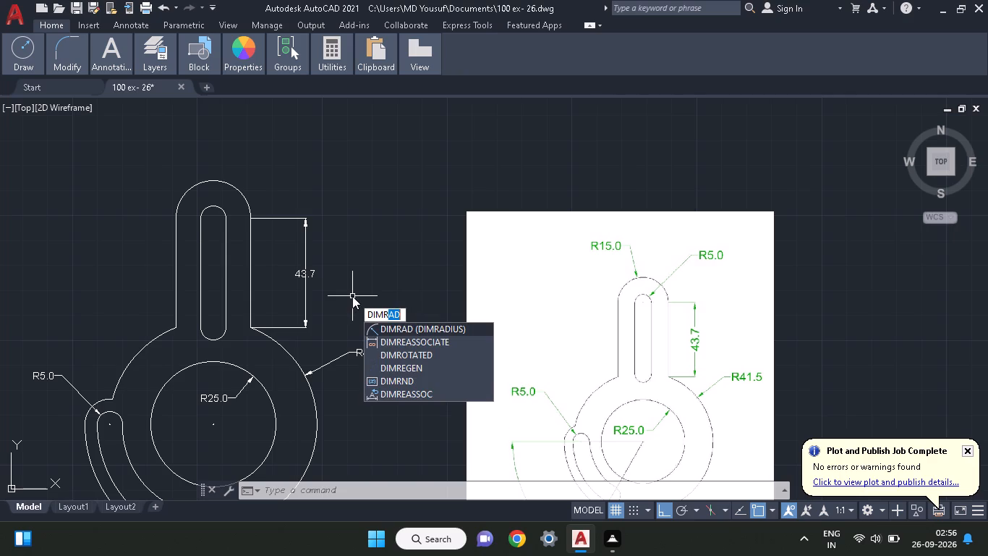
key(a)
key(d)
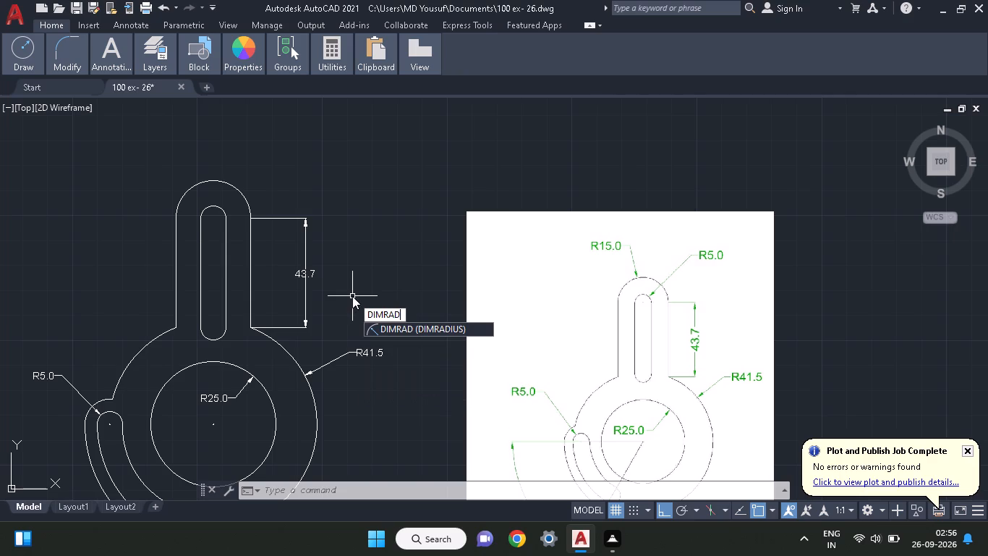
text(iu)
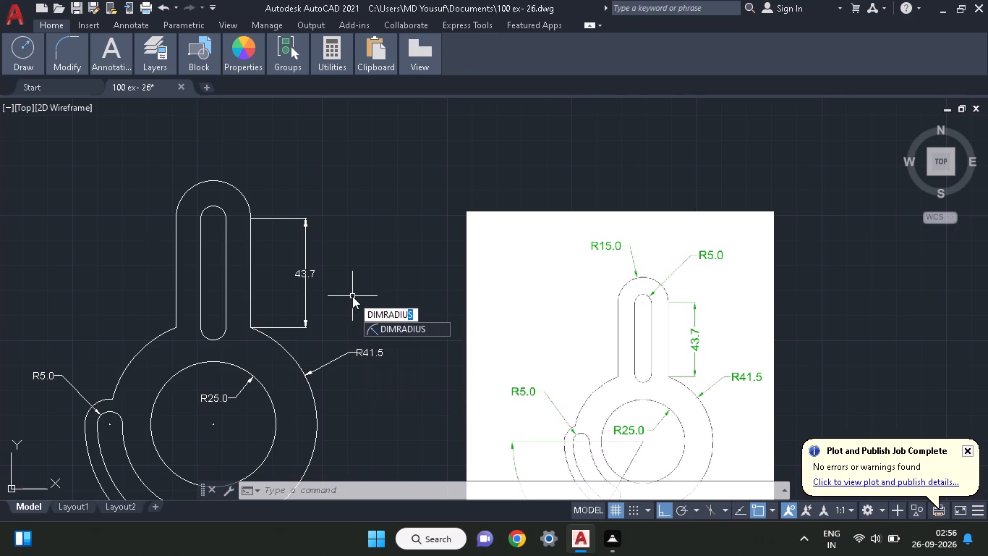
key(s)
key(space)
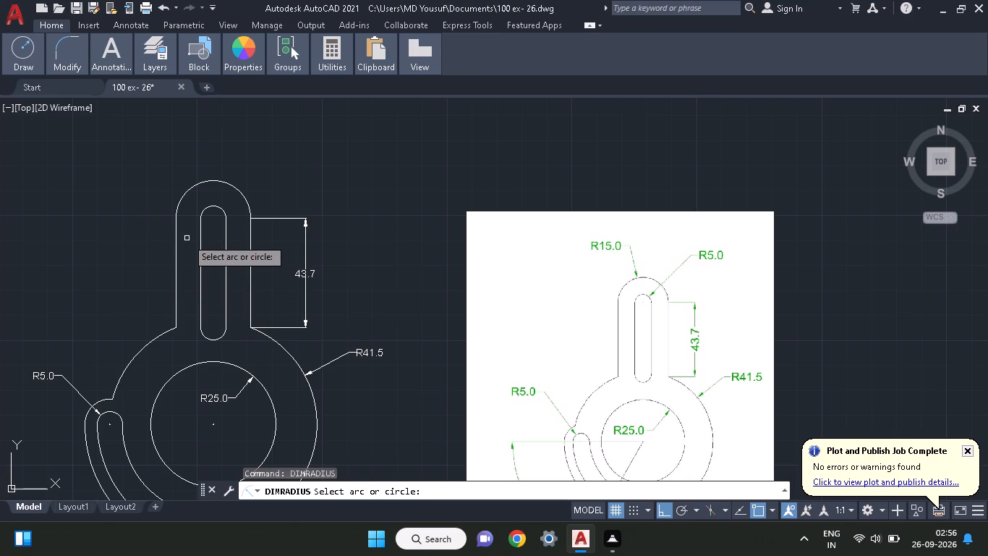
click(206, 180)
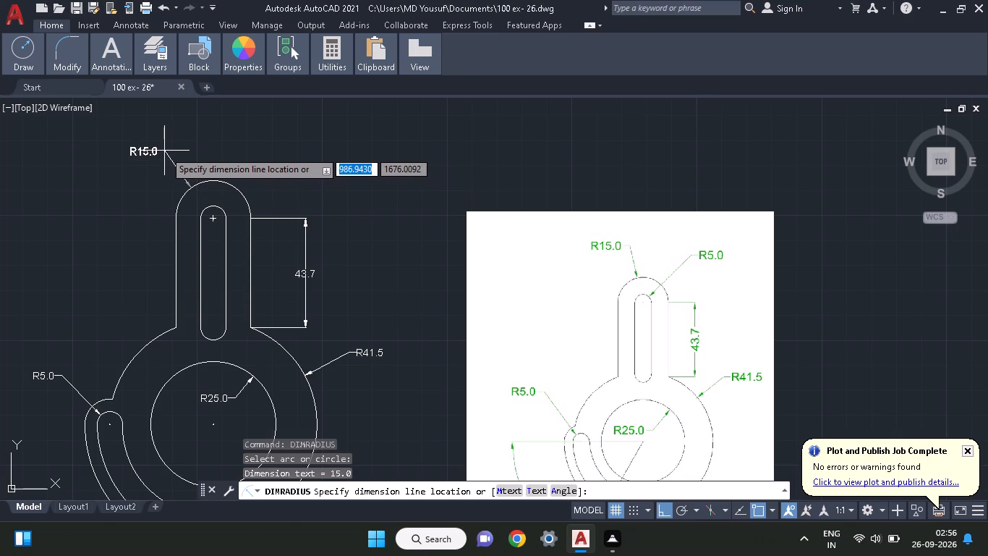
click(164, 151)
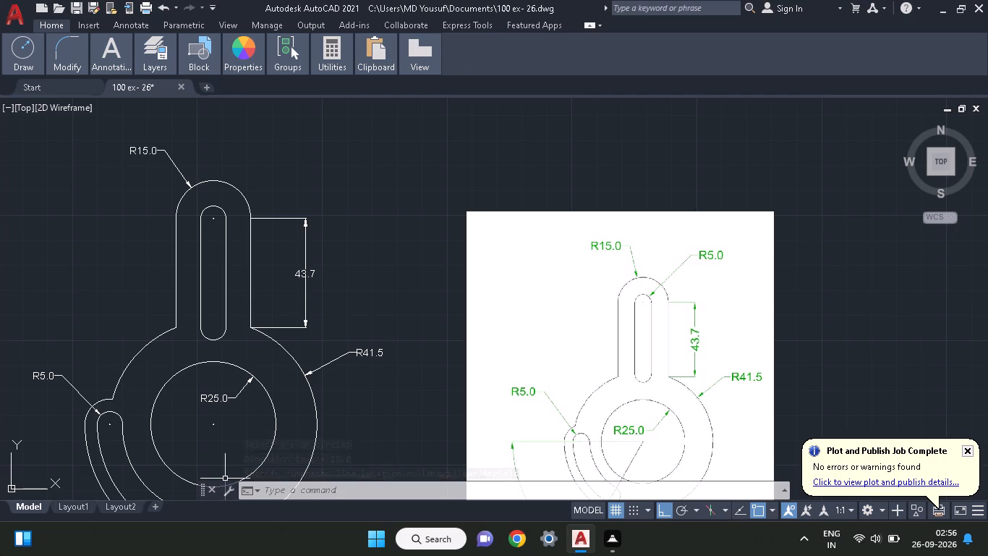
Add a radius dimension to the straight slot's rounded top end, with its text above and to the right of the arm.
text(dim)
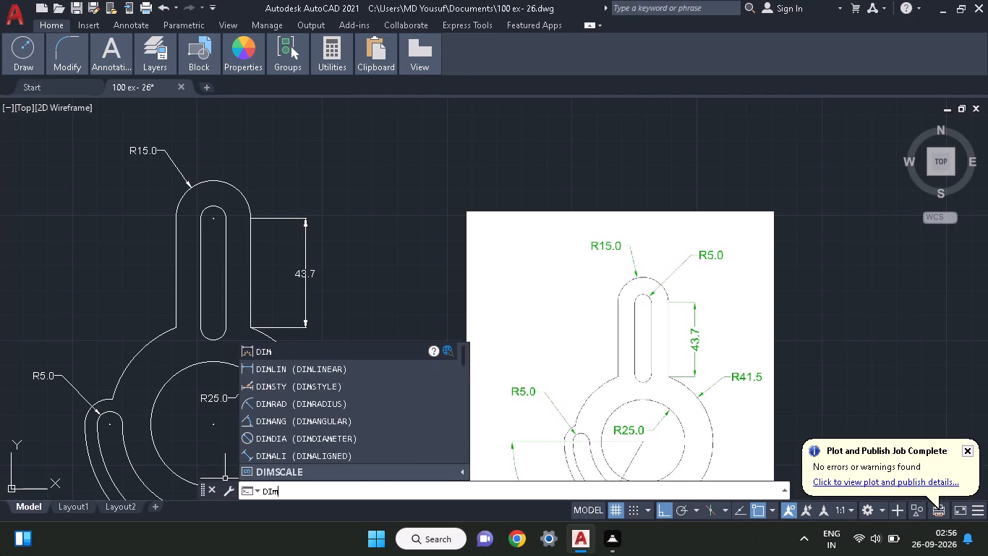
key(r)
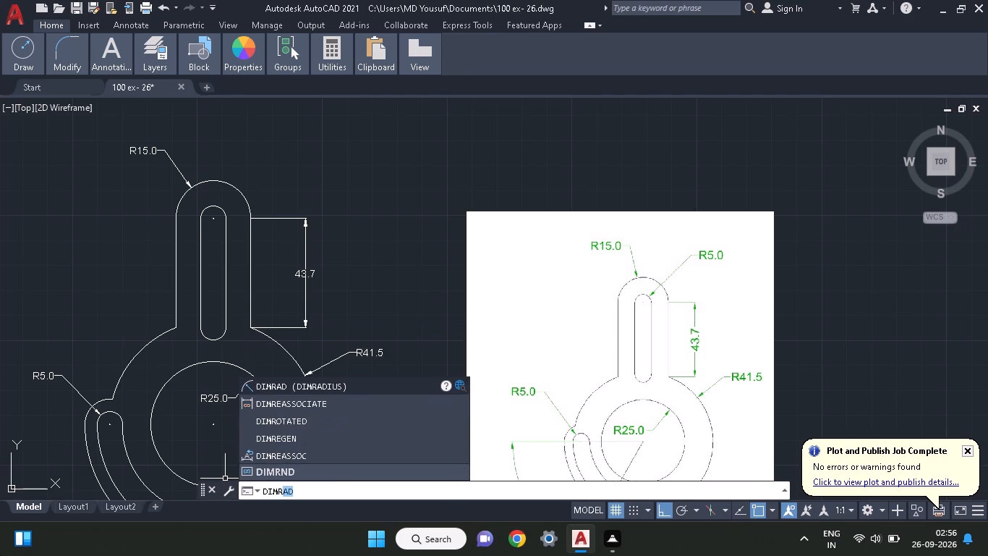
text(ad)
text(iu)
key(s)
key(space)
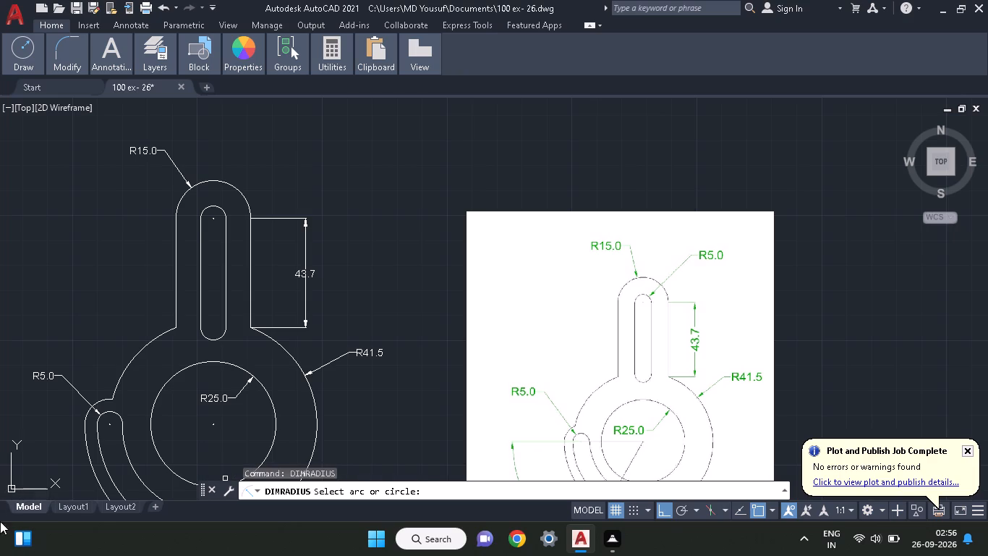
click(213, 205)
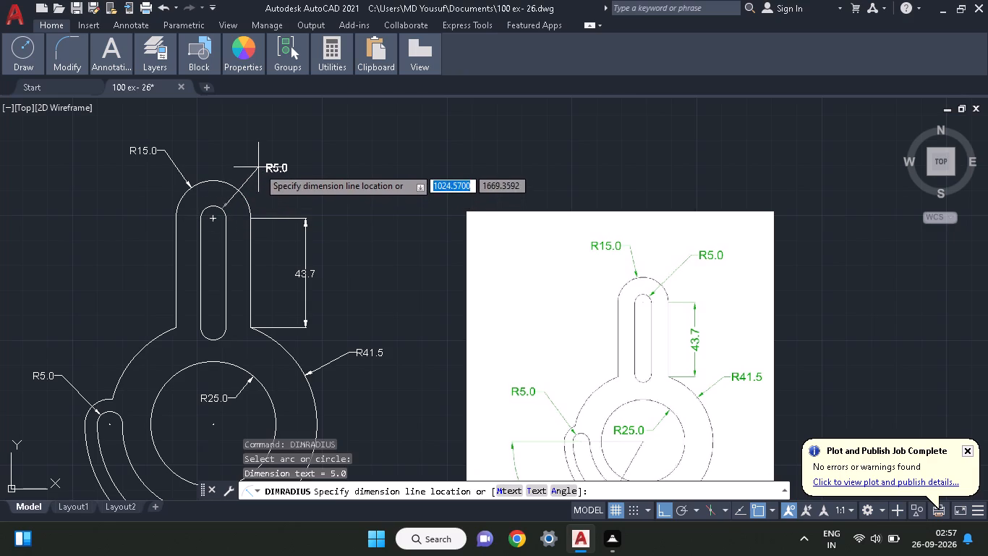
click(250, 161)
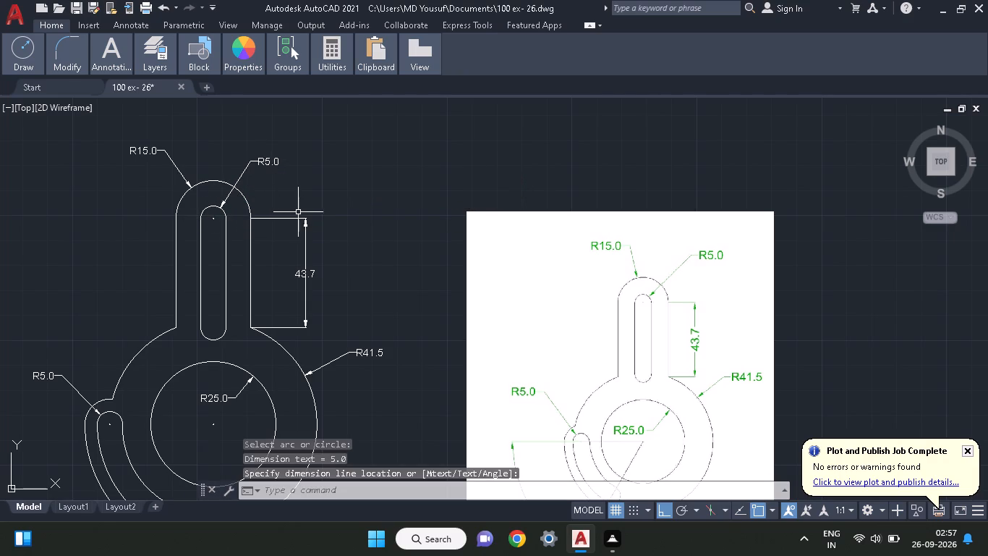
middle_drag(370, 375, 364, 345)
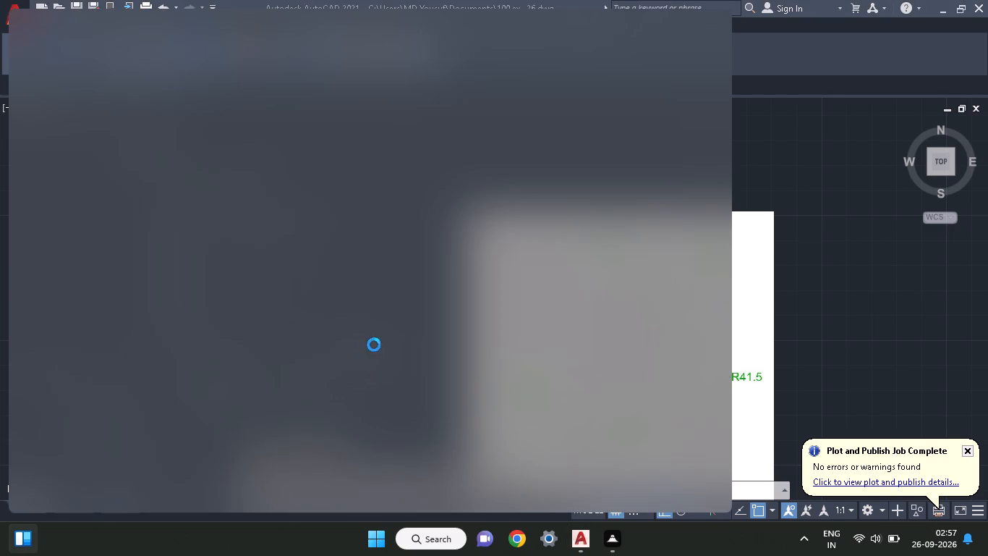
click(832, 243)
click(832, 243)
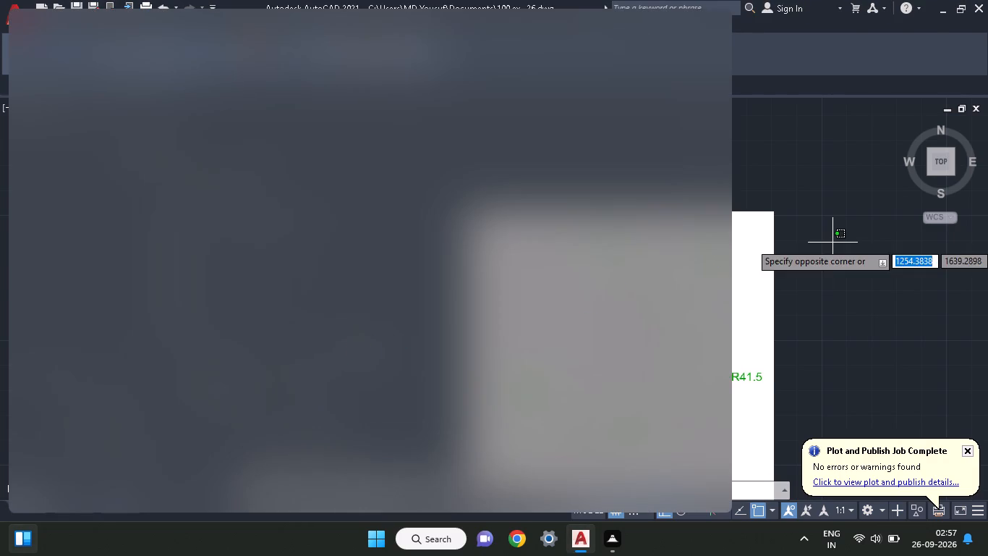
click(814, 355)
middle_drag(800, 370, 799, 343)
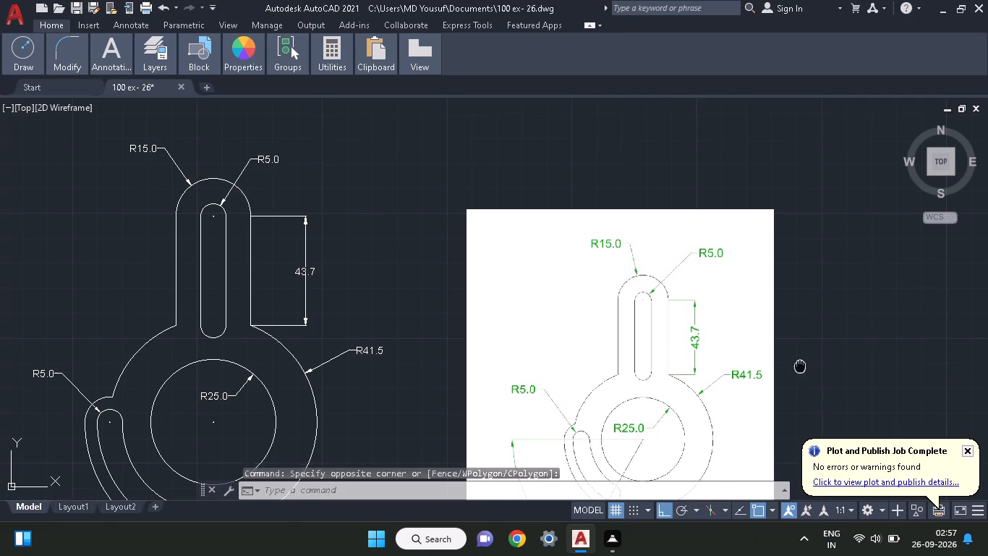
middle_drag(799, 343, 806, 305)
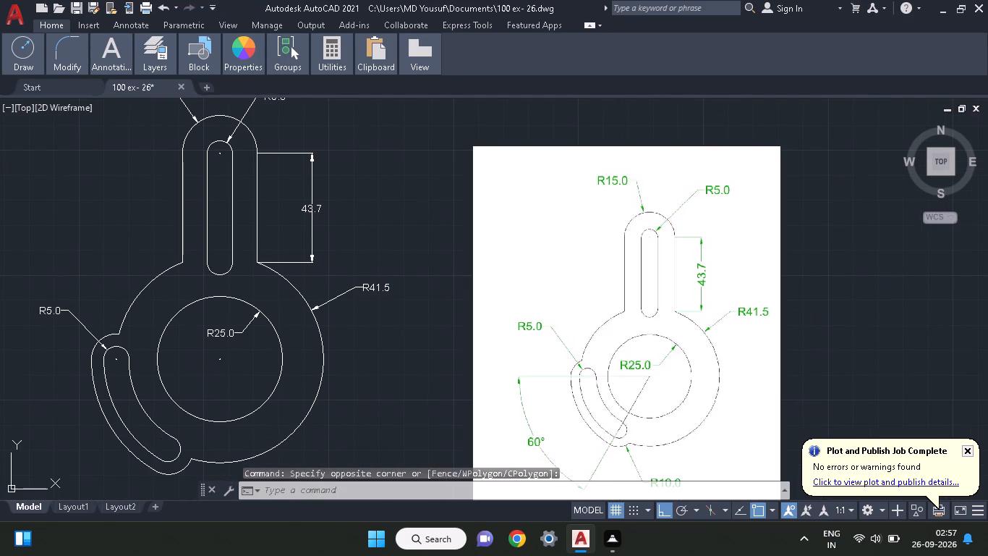
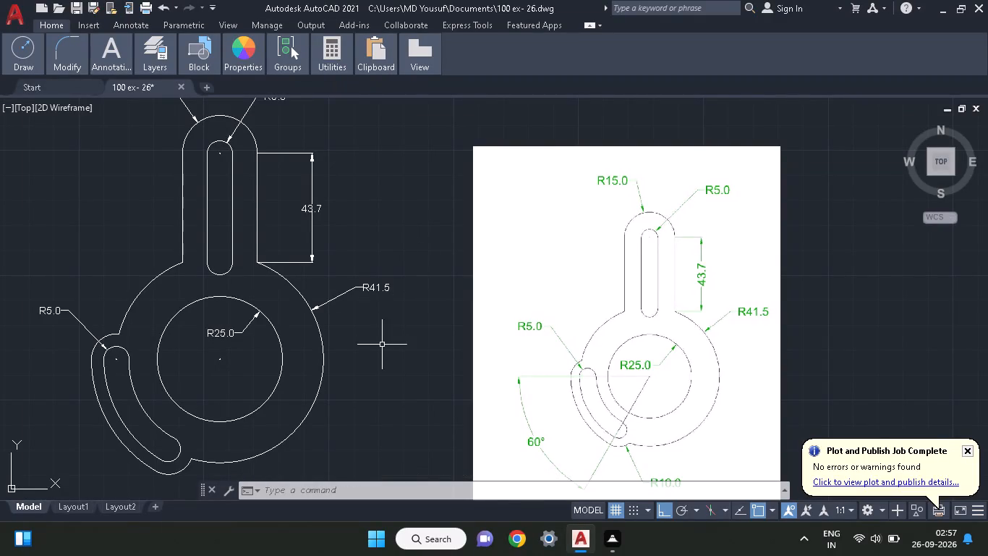
Add a radius dimension to the lower outer end arc around the curved slot, with its text just below the plate.
middle_drag(383, 363, 332, 411)
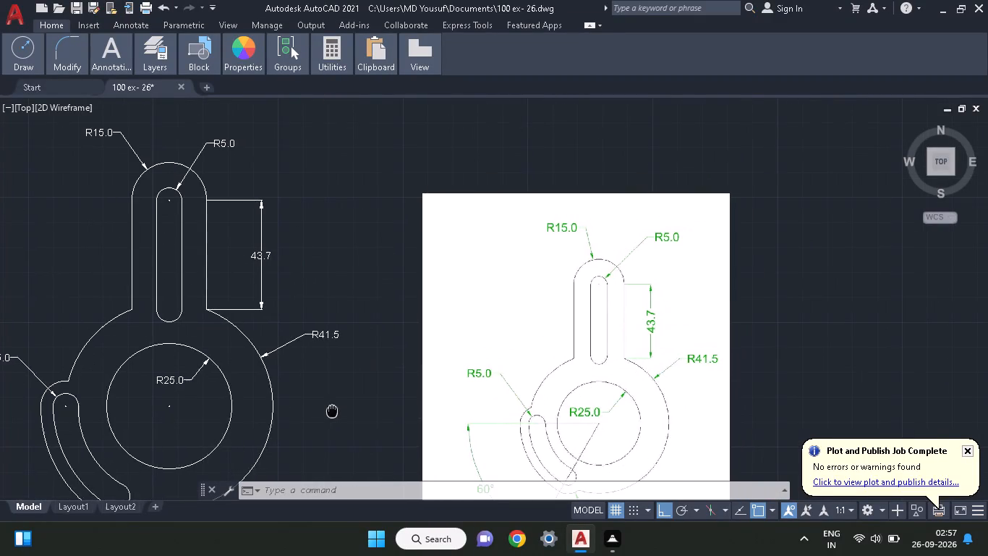
middle_drag(332, 411, 331, 290)
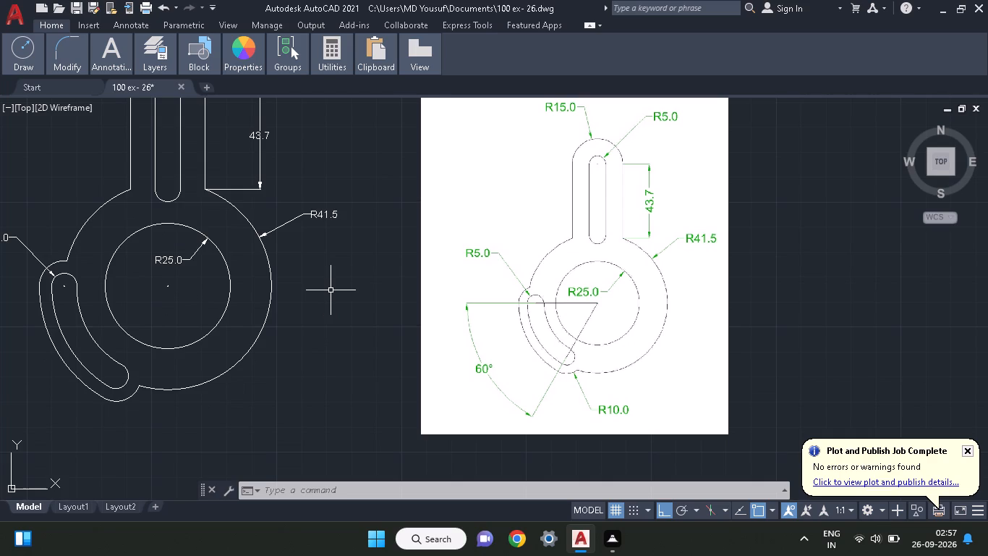
text(dim)
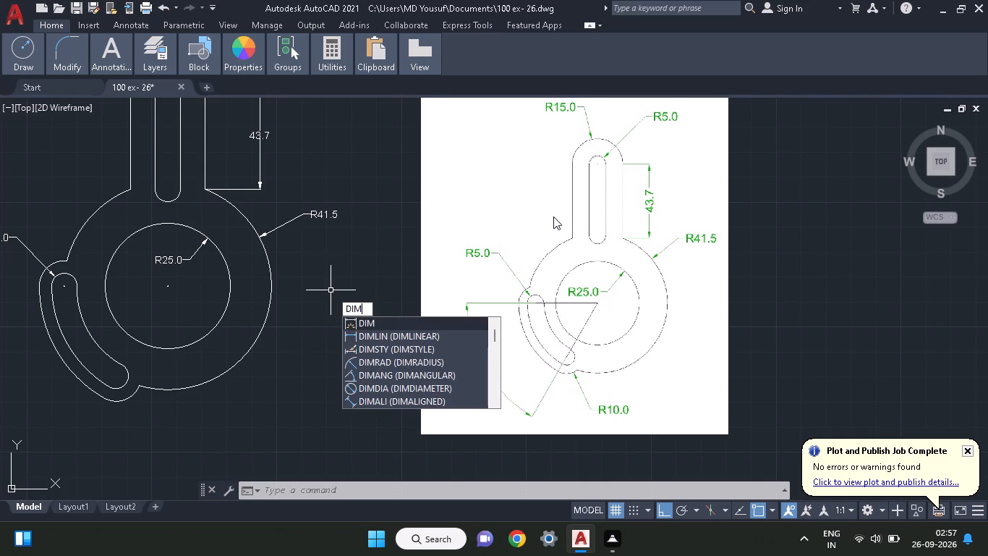
key(r)
text(as)
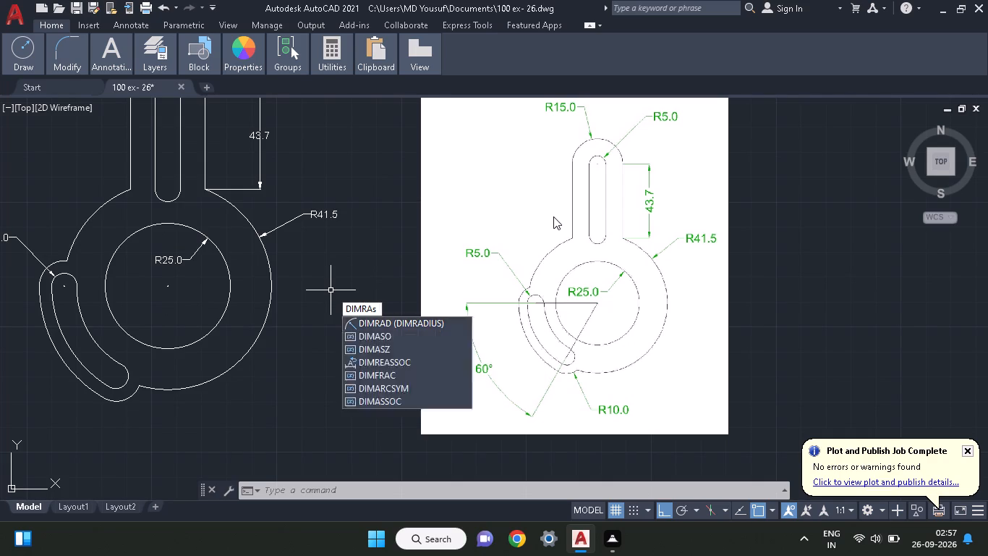
key(BackSpace)
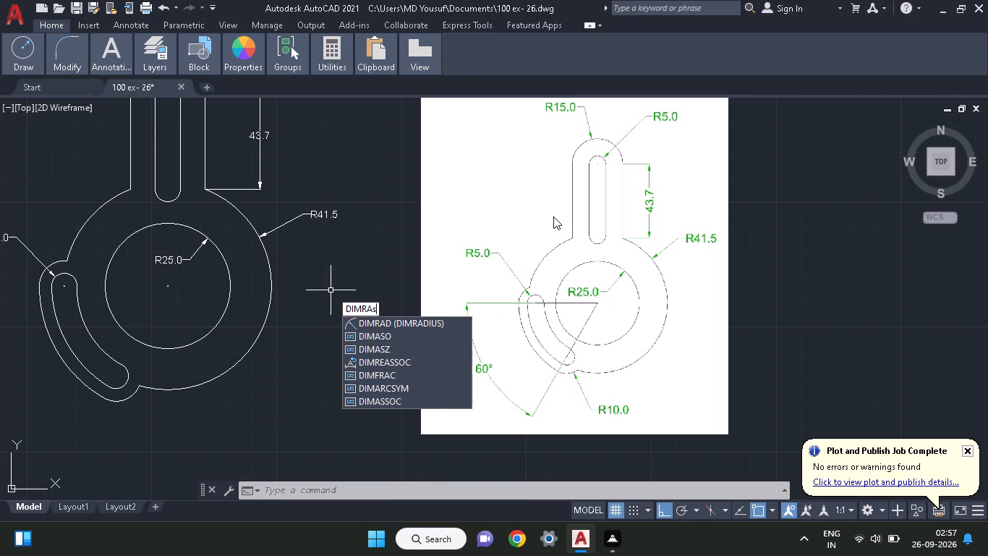
text(dius)
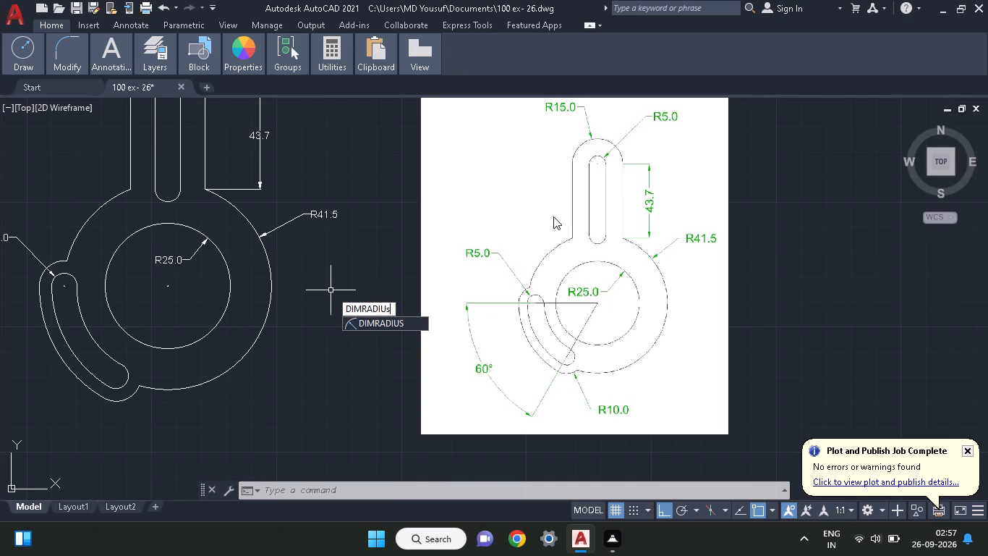
key(space)
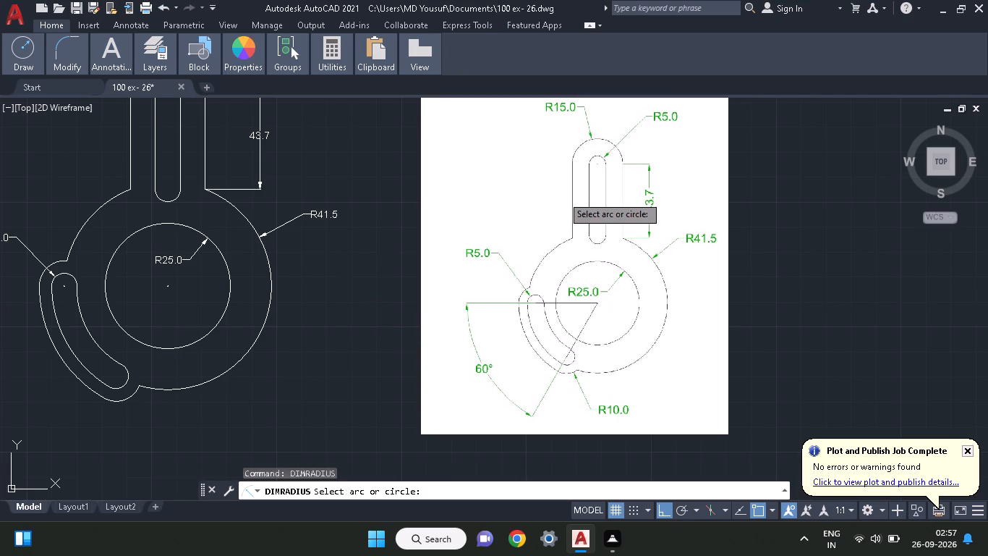
click(124, 399)
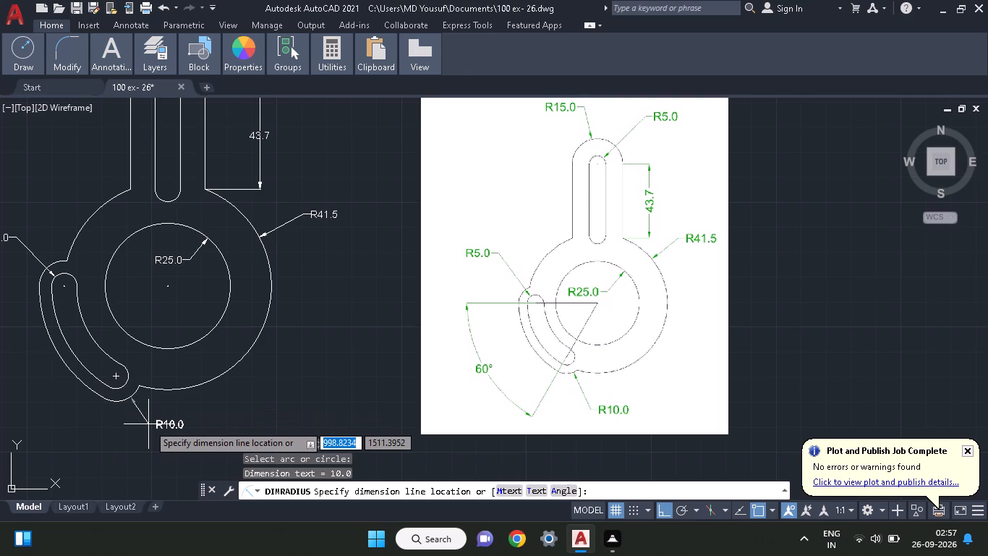
click(154, 424)
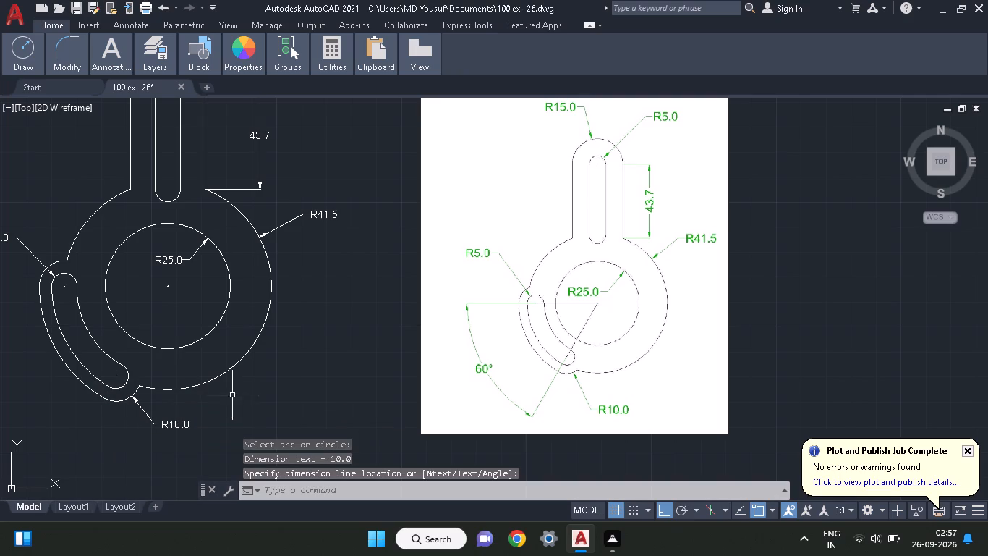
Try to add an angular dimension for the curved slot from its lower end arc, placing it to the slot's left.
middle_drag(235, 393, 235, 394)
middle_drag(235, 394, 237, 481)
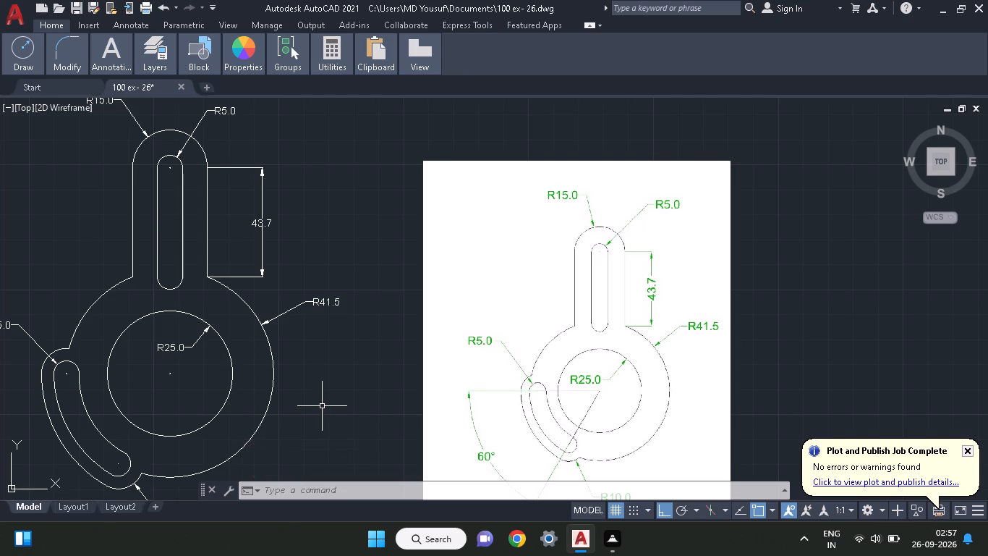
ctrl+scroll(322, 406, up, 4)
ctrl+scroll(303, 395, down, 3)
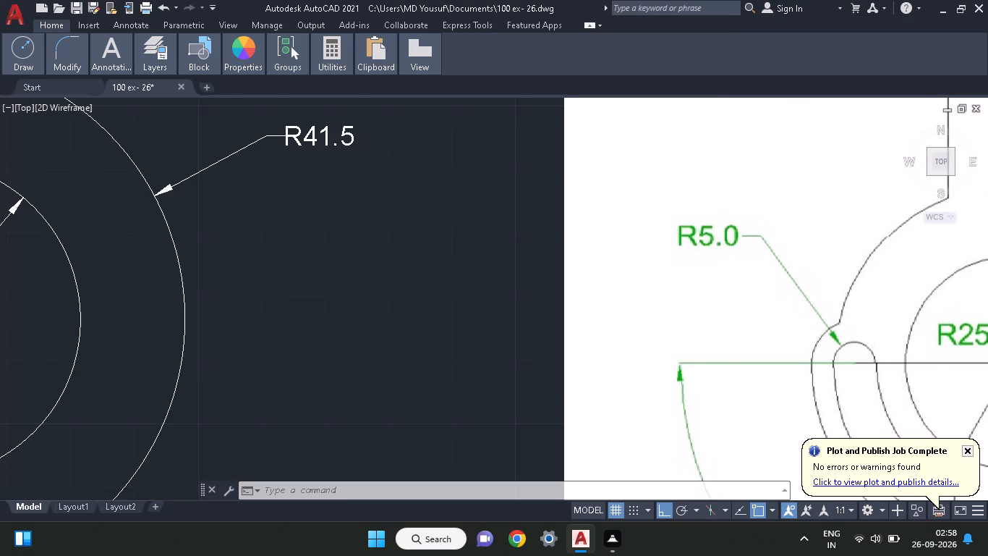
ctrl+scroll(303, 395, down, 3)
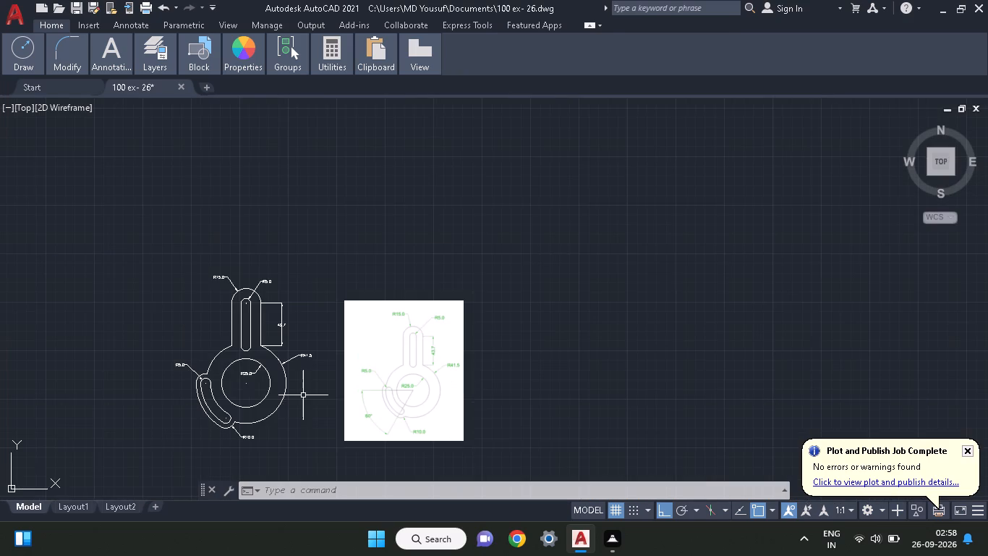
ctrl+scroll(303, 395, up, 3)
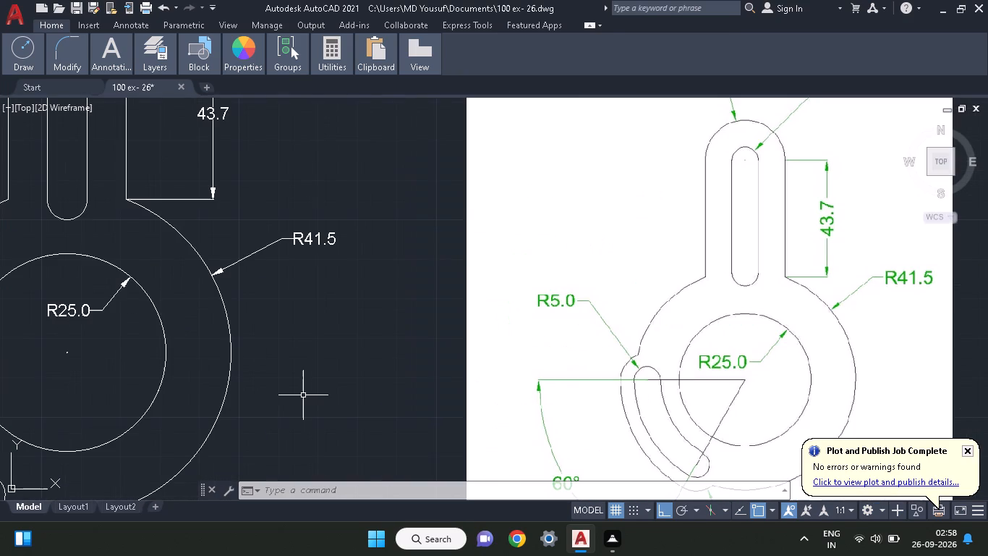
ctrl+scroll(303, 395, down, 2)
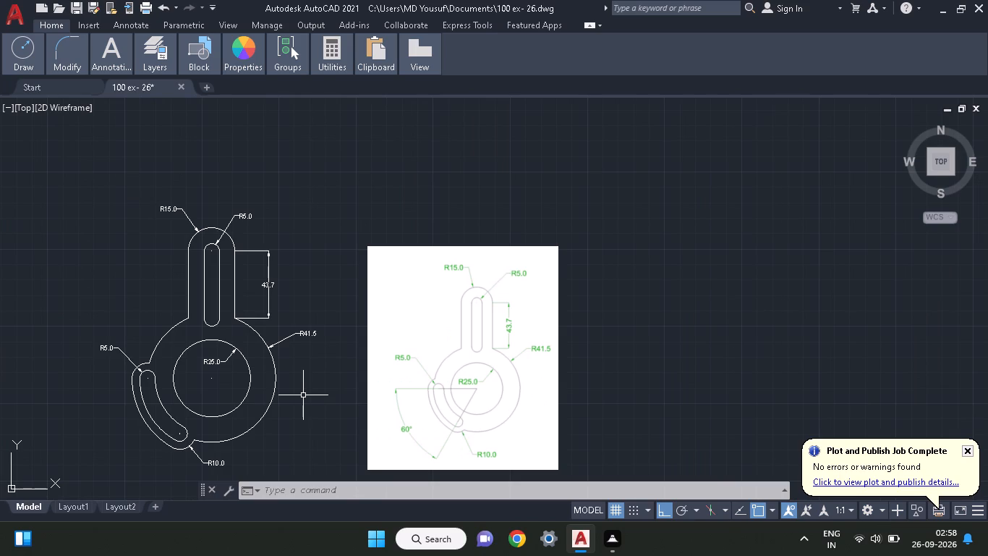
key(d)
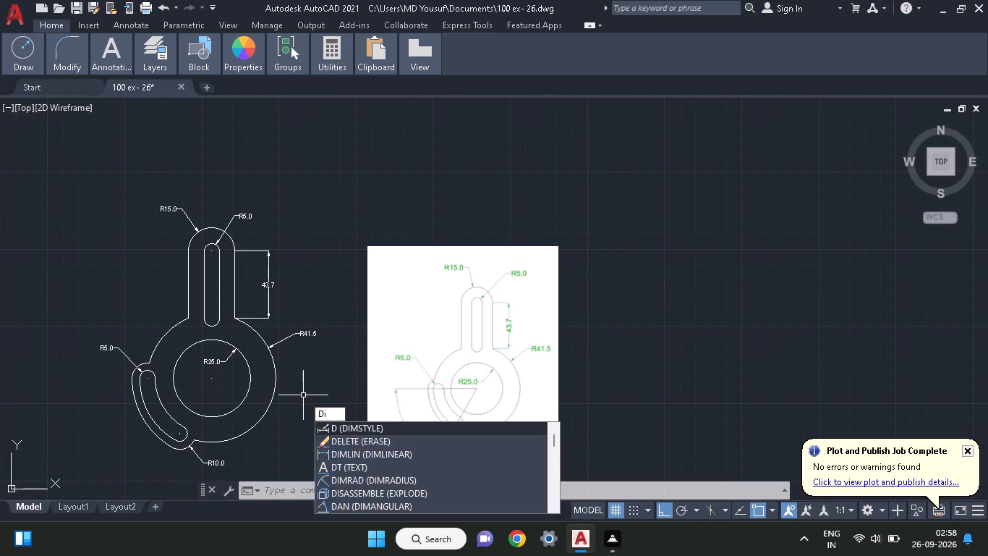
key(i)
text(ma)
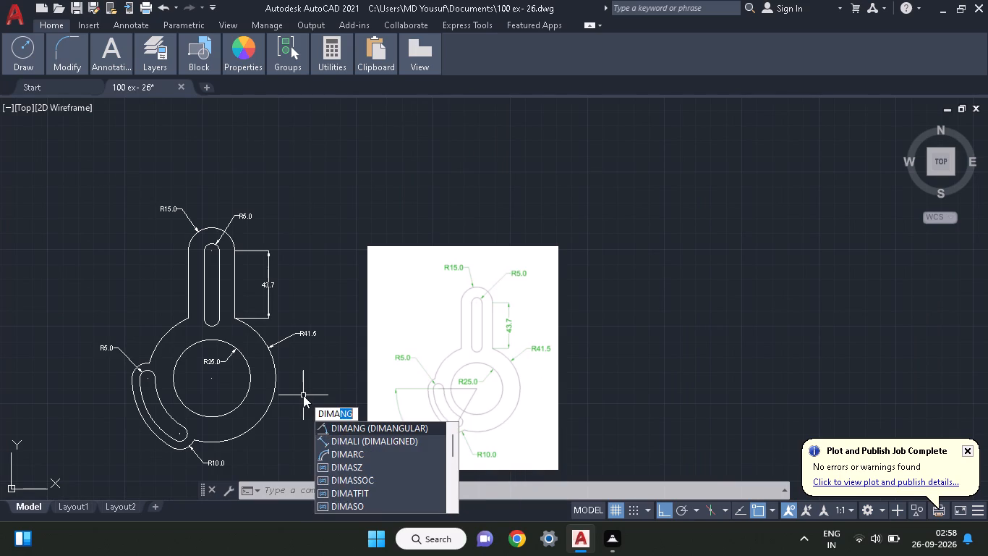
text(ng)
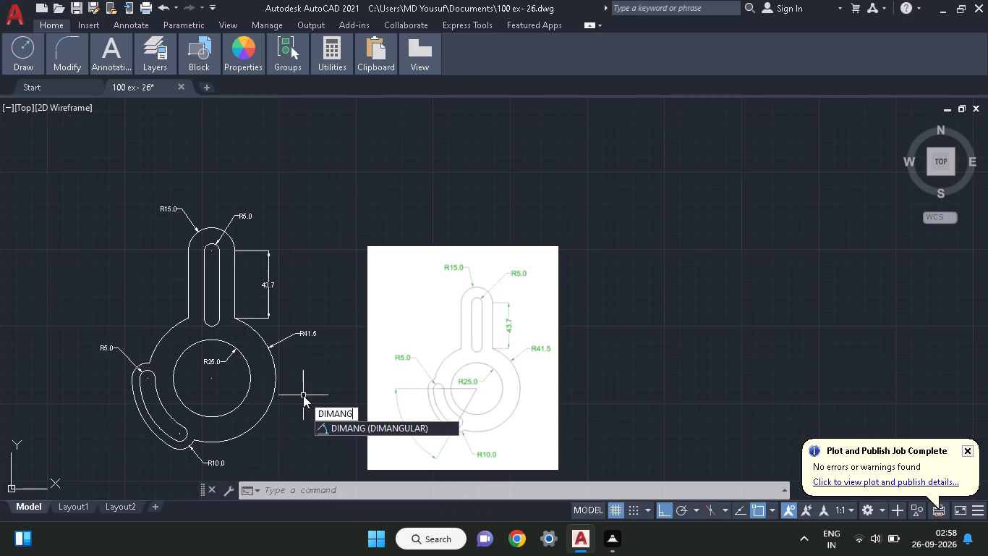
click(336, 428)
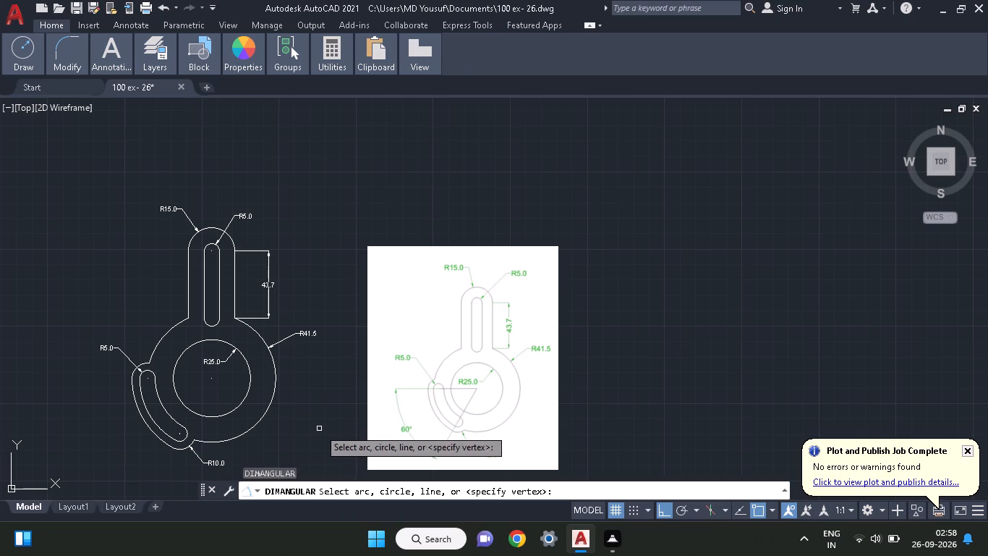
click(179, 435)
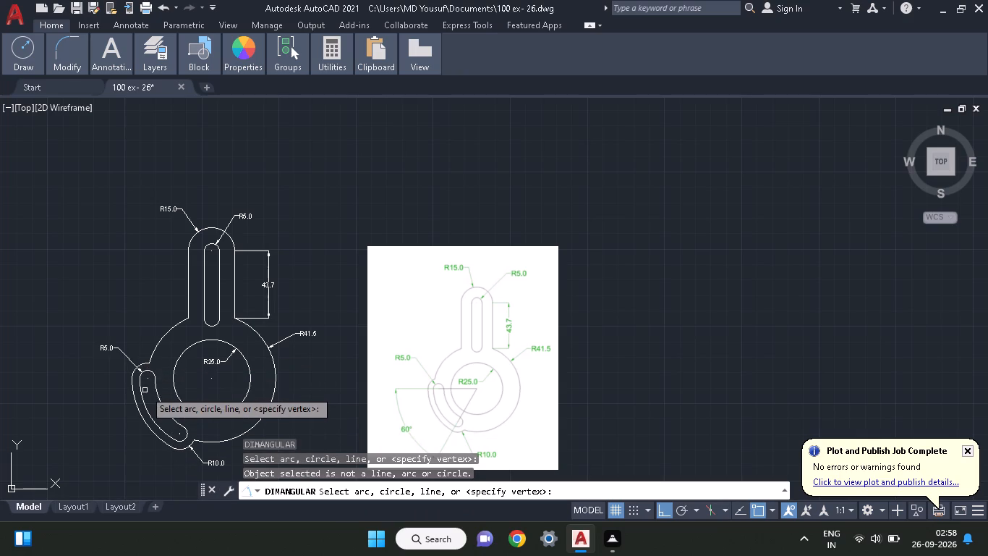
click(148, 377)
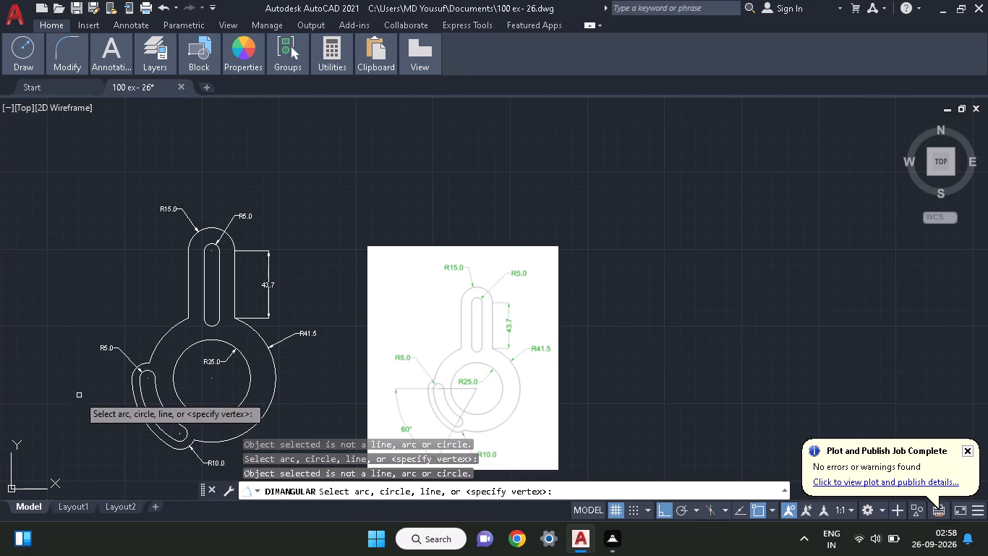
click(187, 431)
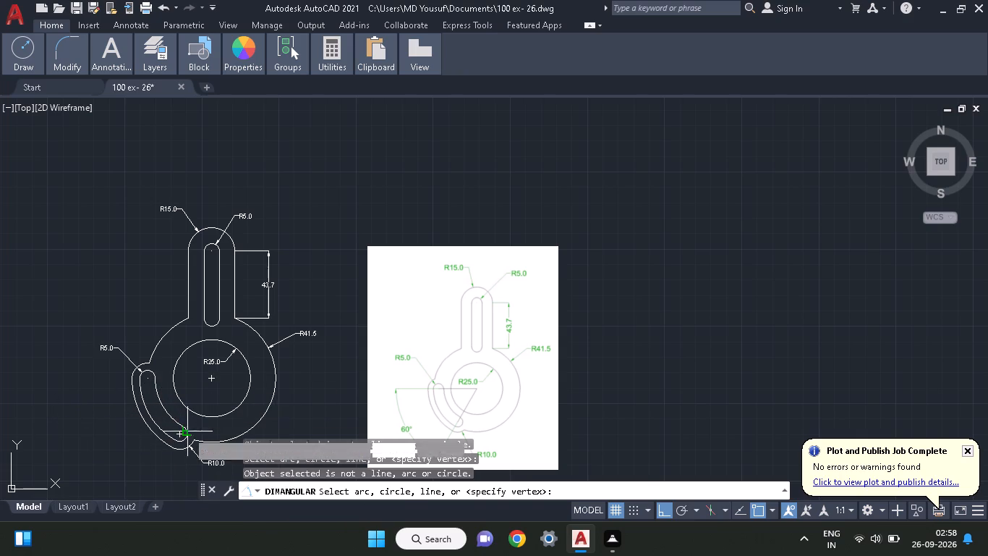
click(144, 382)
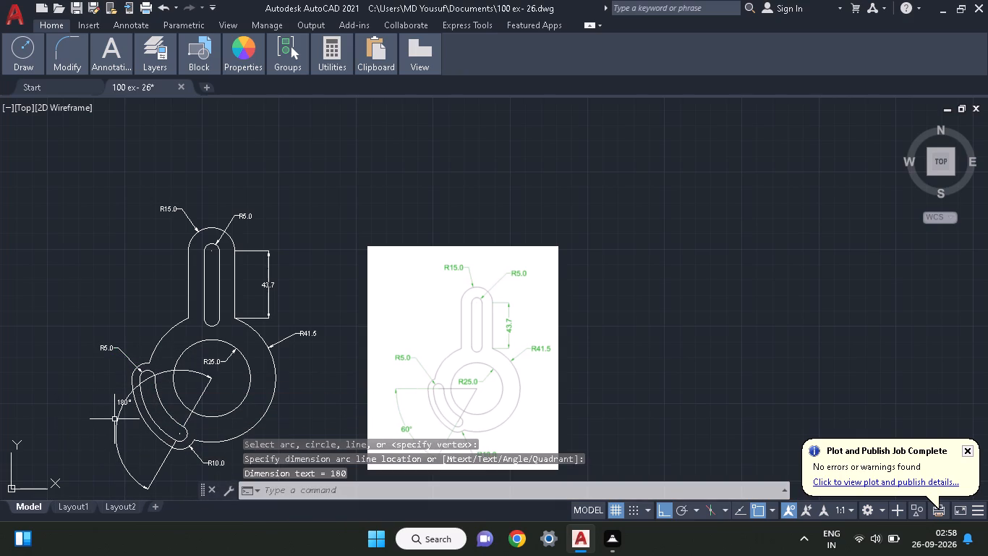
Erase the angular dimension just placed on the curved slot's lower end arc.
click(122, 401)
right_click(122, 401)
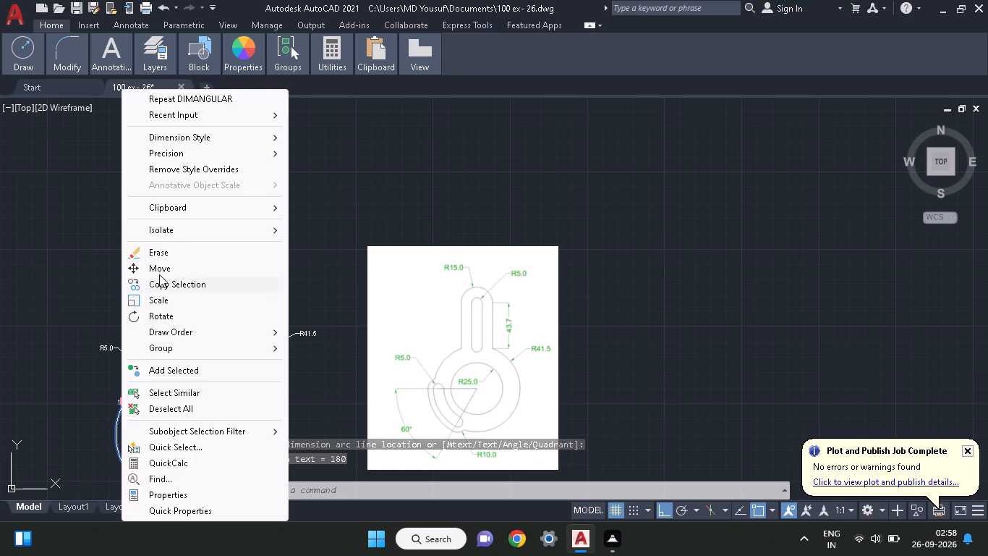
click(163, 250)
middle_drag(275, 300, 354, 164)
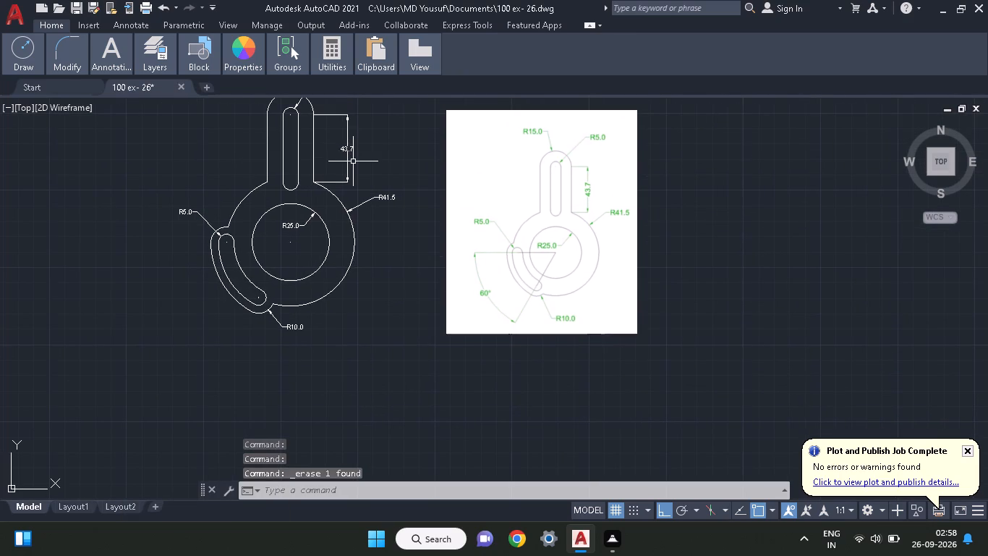
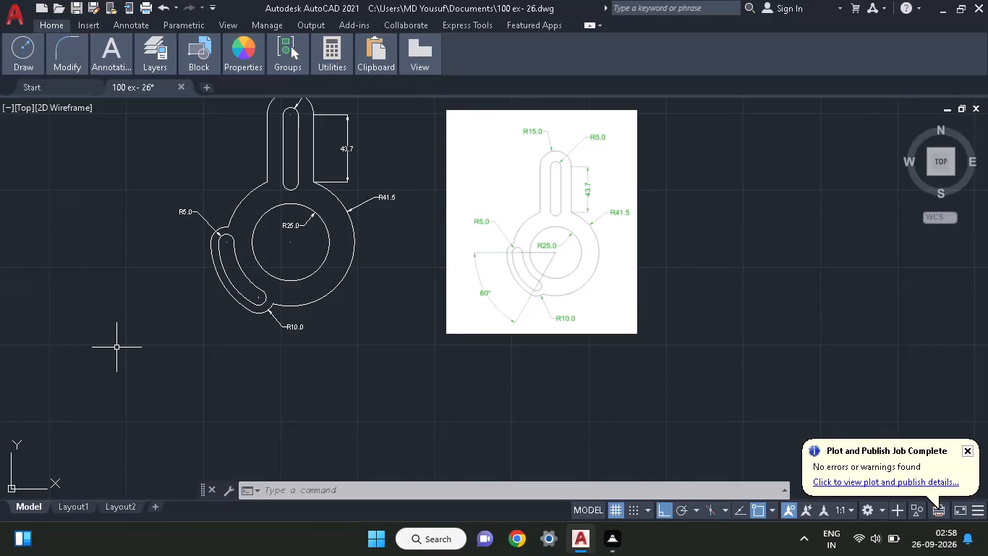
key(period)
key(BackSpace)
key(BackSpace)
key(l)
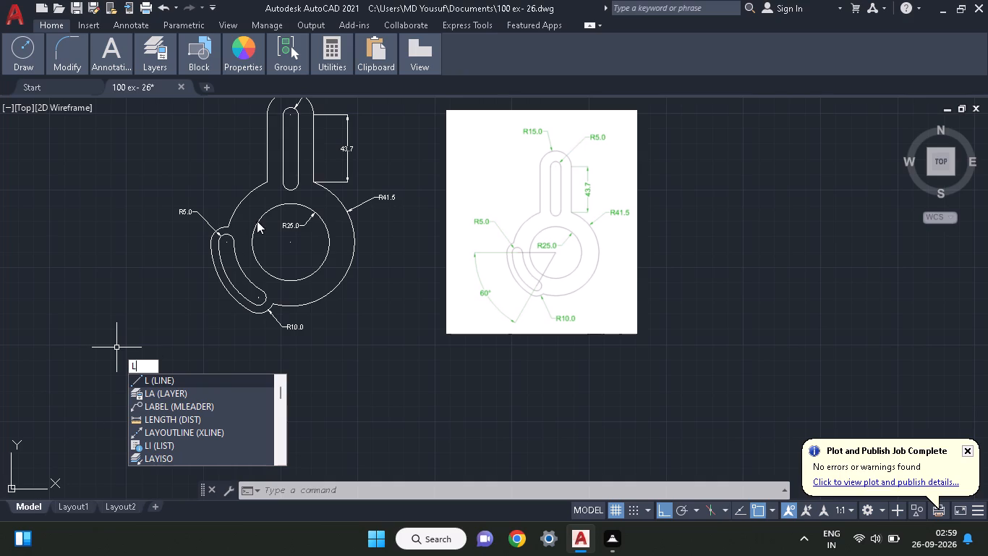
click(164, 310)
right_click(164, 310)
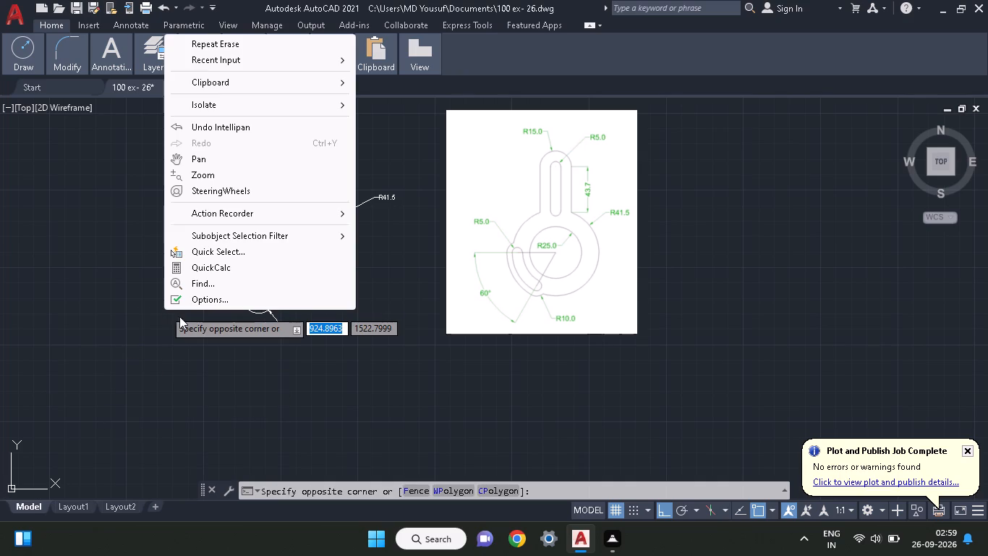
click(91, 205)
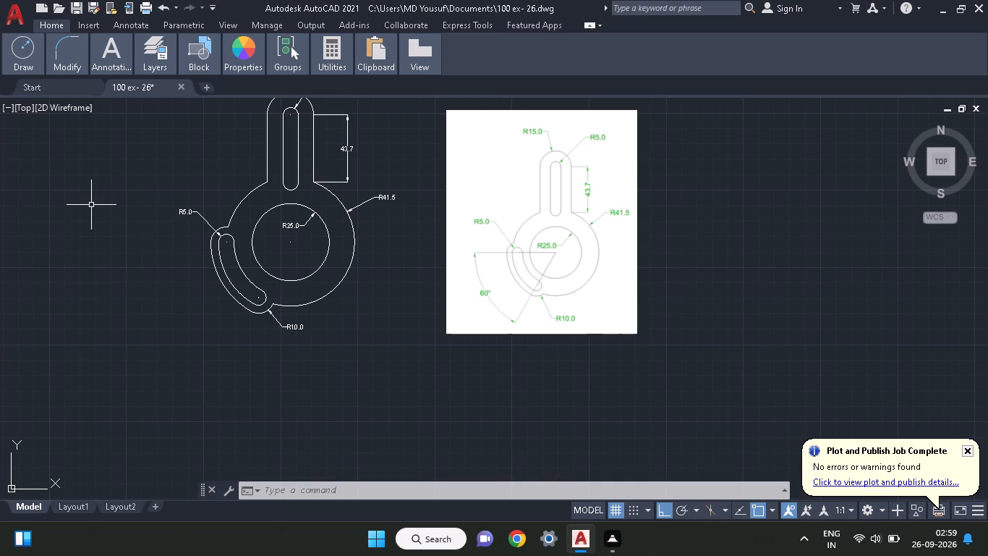
Draw a horizontal line about 68 units long from the R25 circle's centre leftward past the curved slot.
key(l)
key(i)
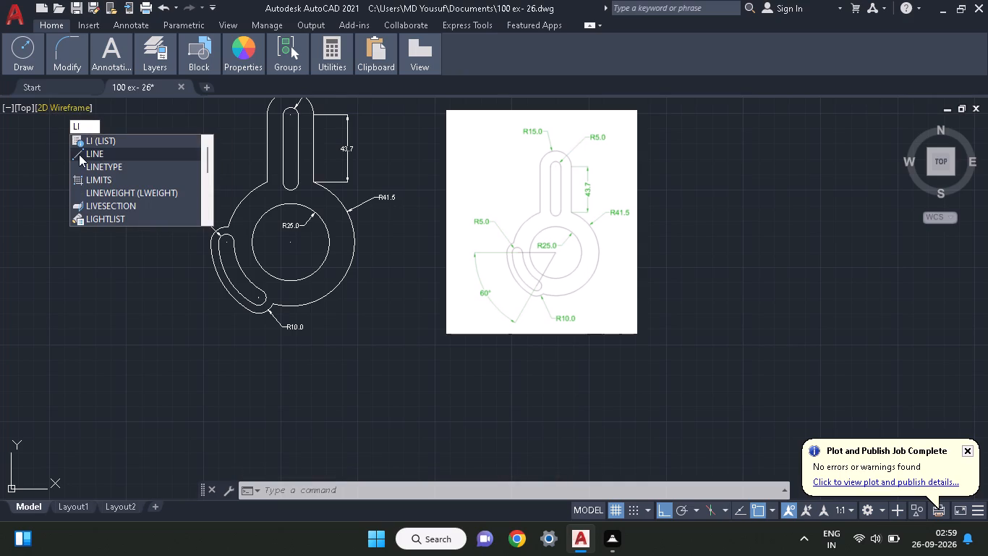
key(n)
text(e)
key(space)
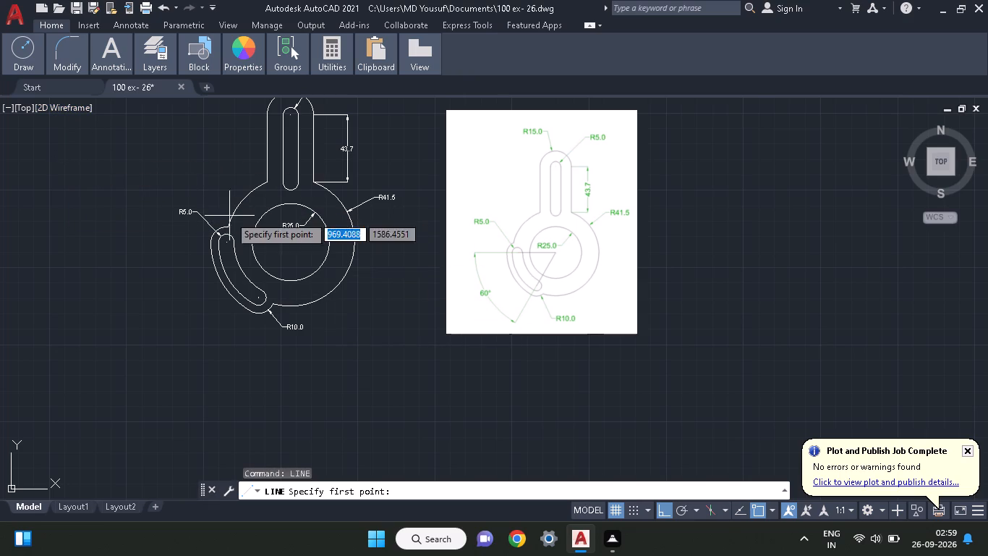
click(285, 241)
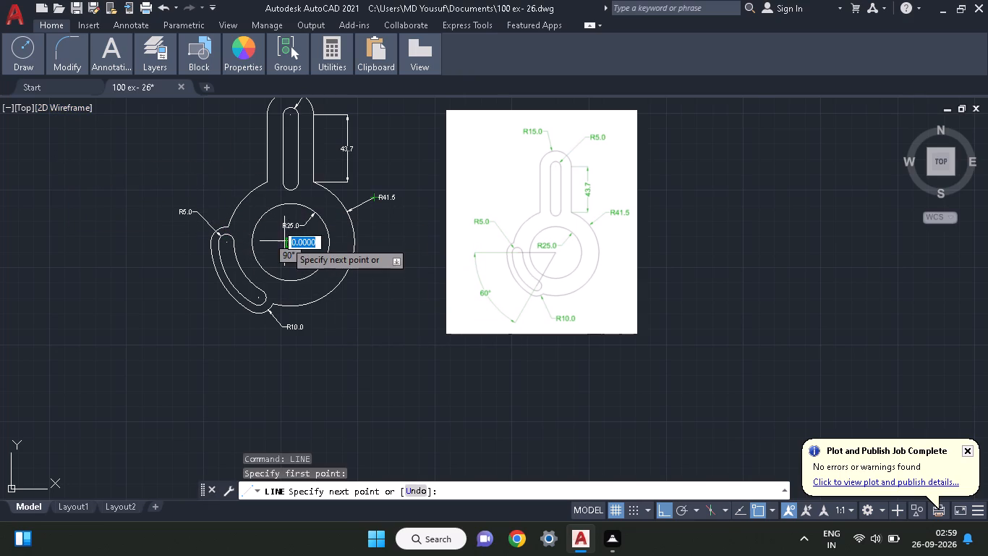
click(184, 243)
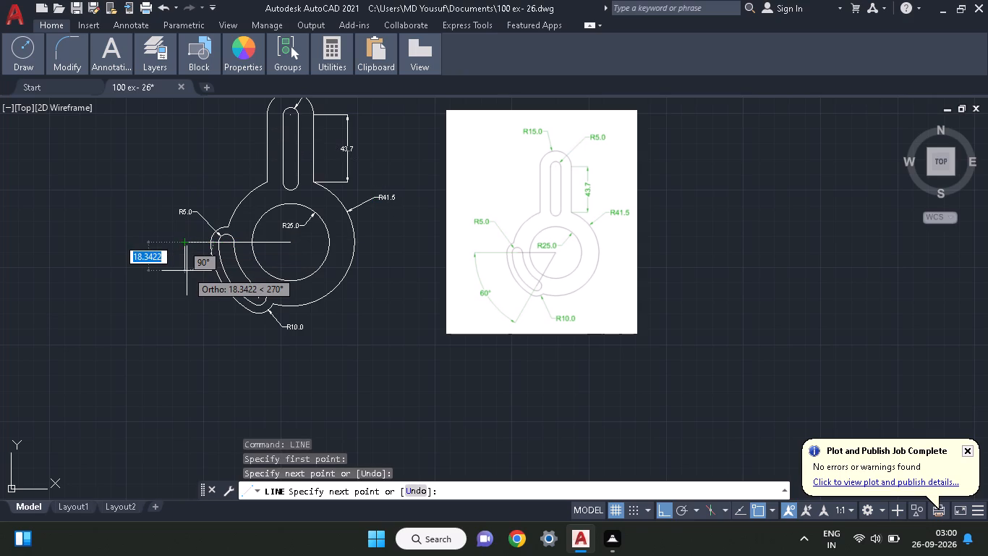
key(Escape)
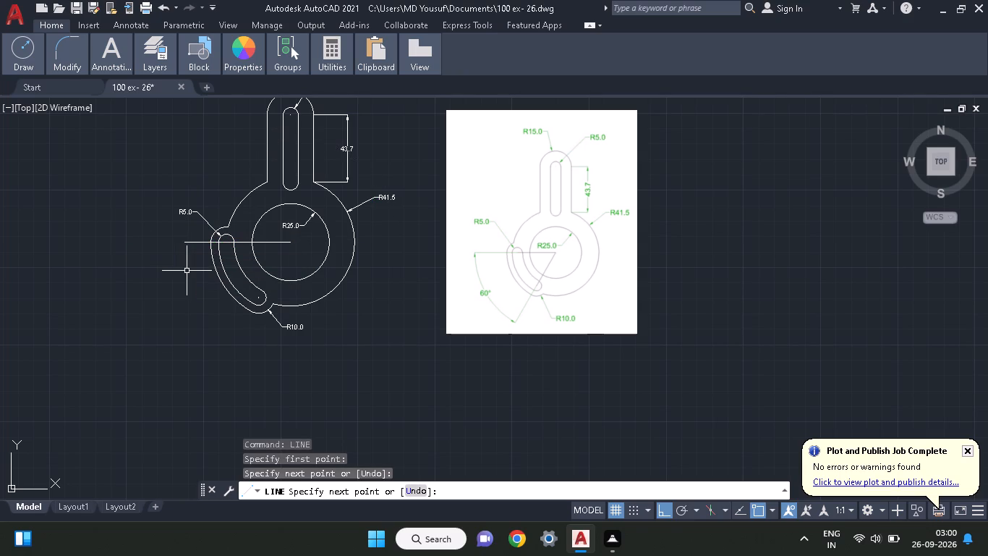
Draw a line from the R25 circle's centre to the centre of the curved slot's lower end arc.
text(li)
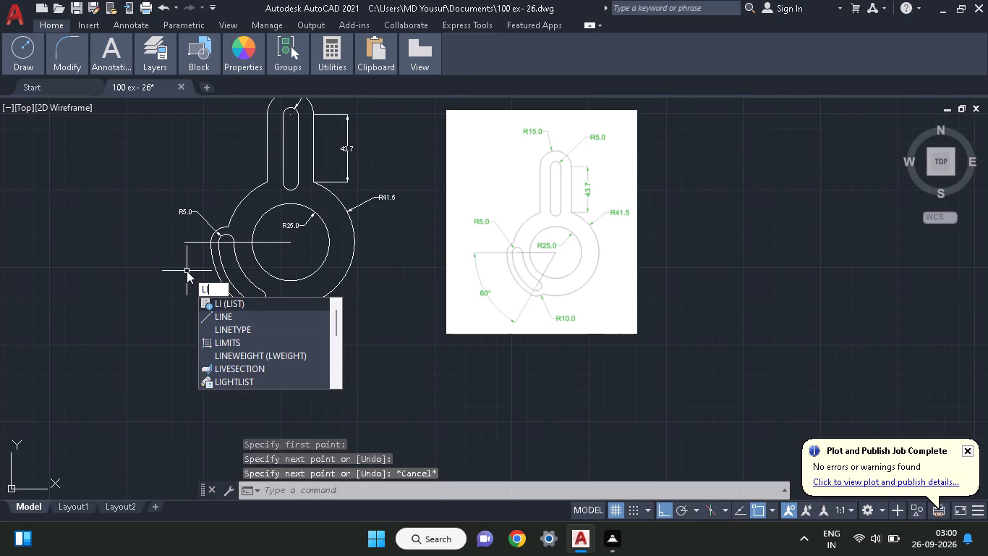
key(n)
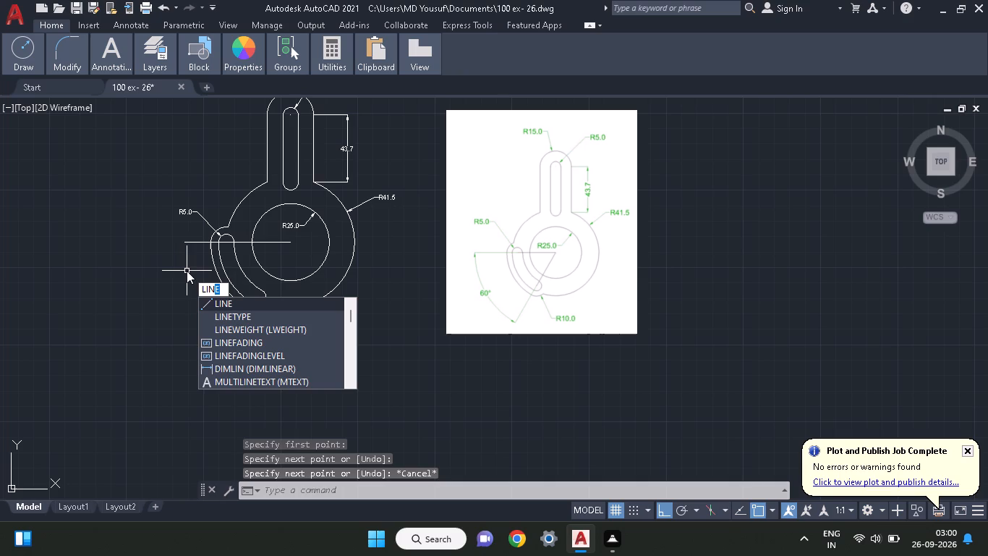
text(e)
key(space)
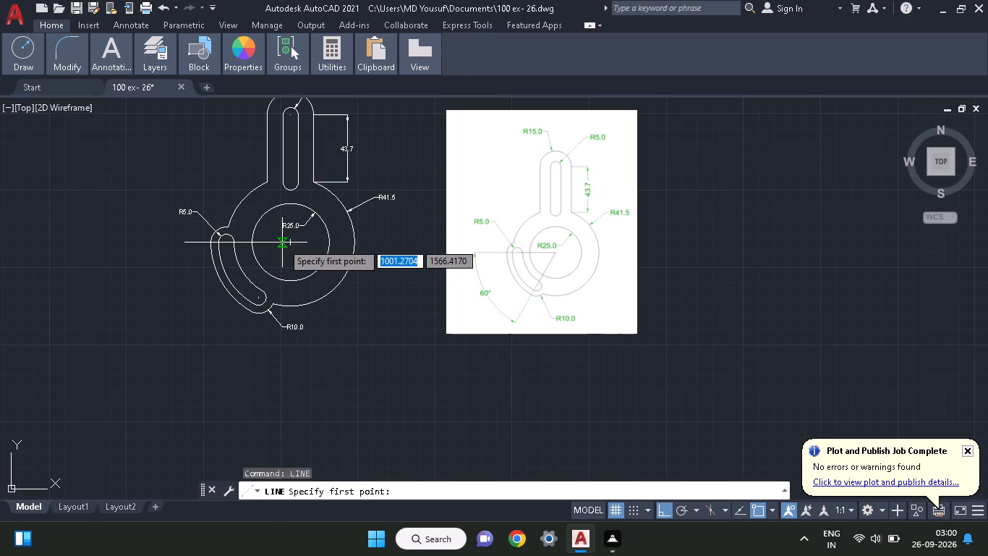
click(286, 243)
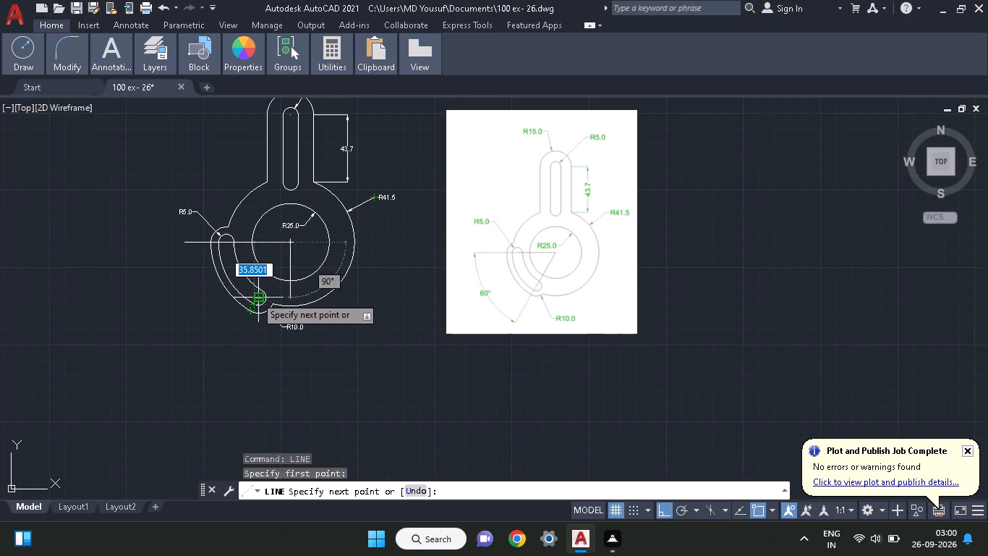
click(255, 296)
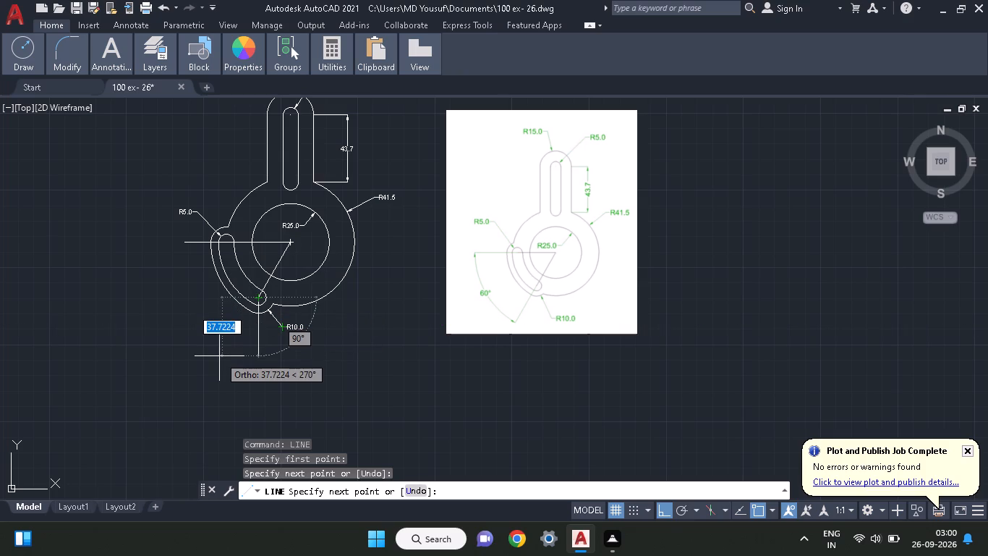
key(Escape)
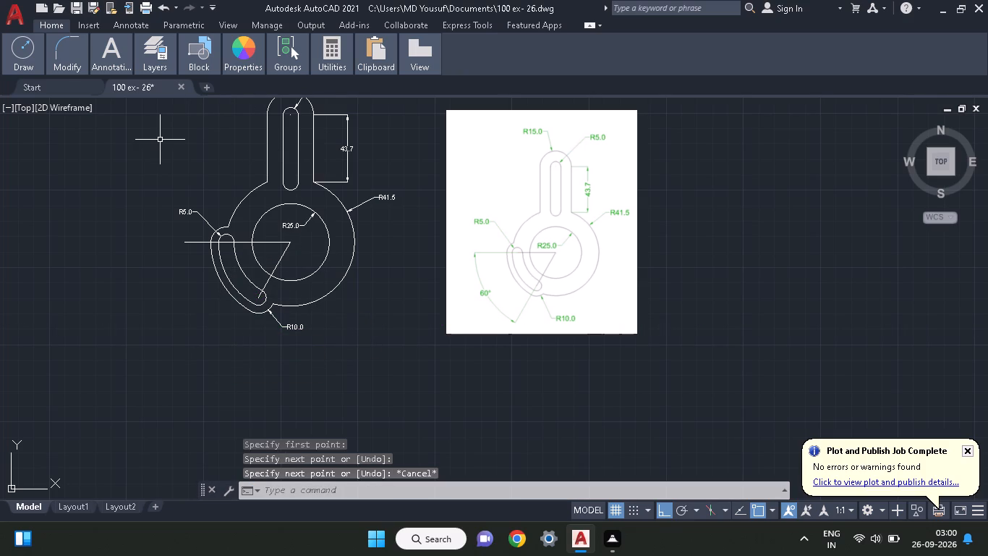
Trim the horizontal line's portions outside and across the curved slot, back to the slot's inner edge.
text(tr)
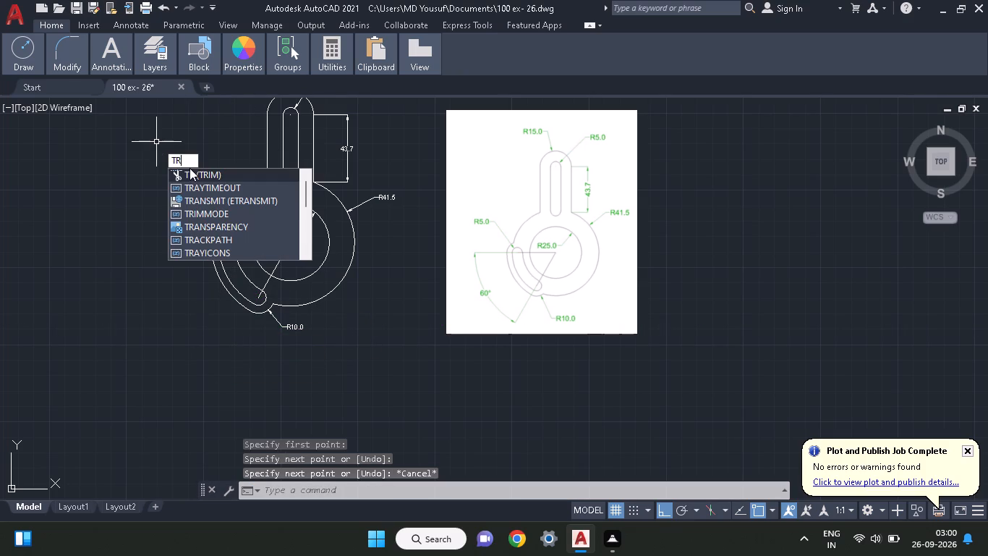
click(189, 168)
click(184, 173)
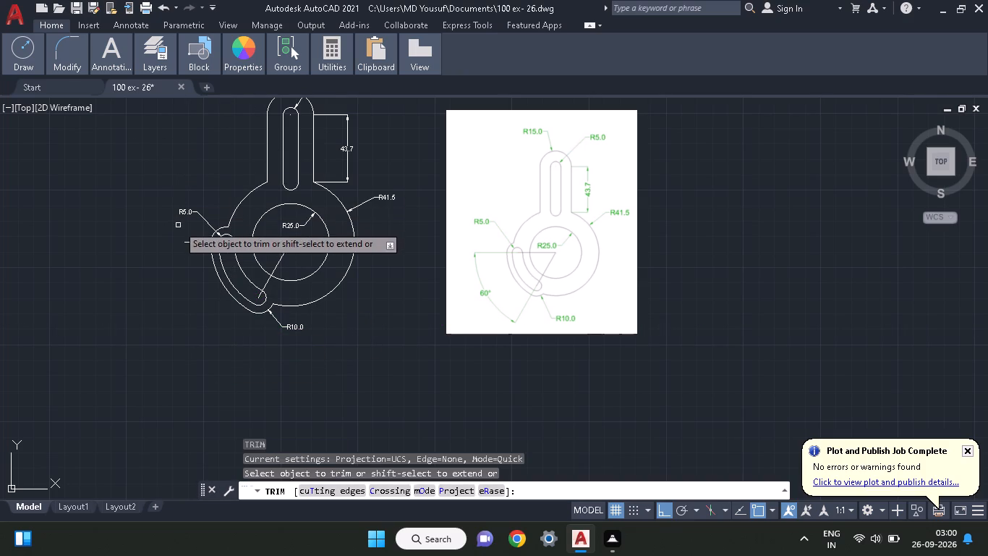
click(188, 241)
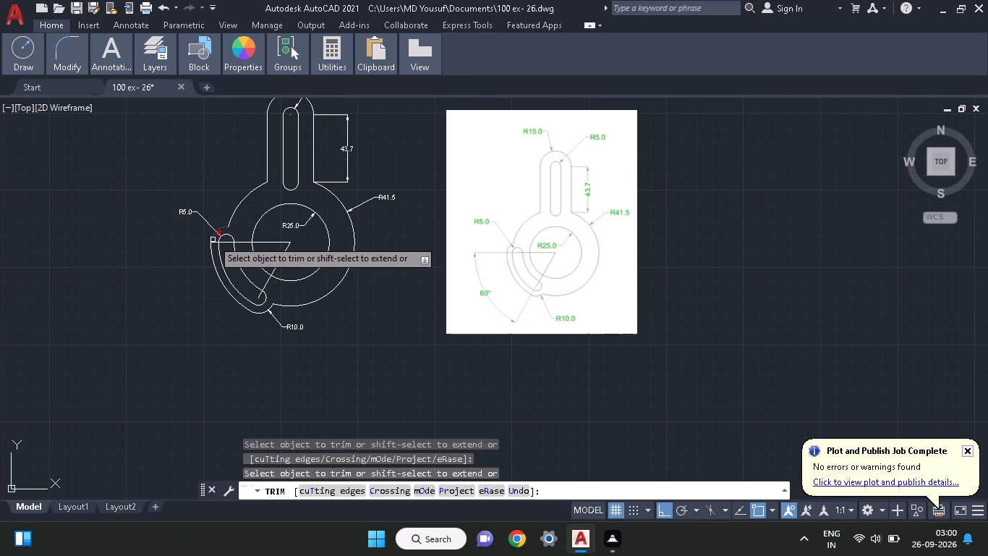
click(214, 243)
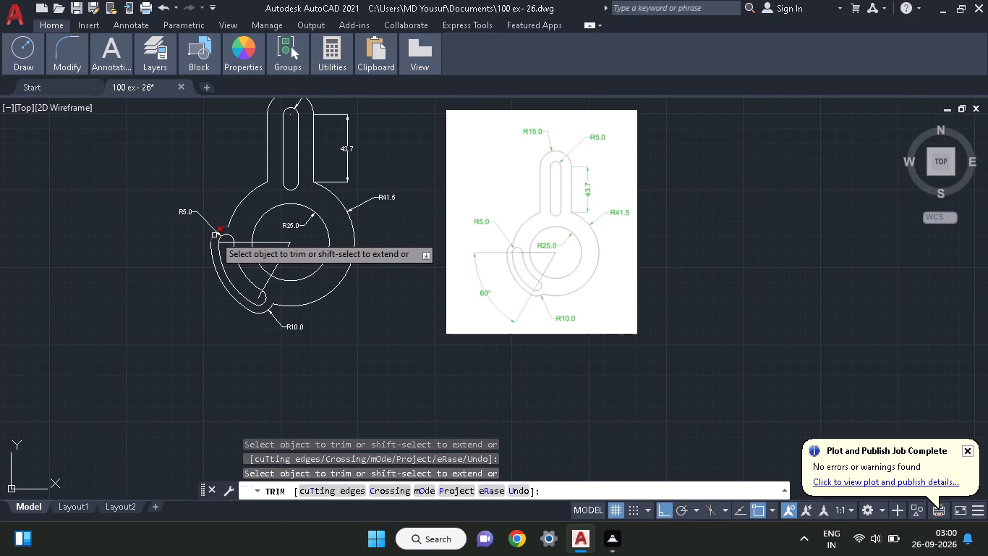
click(214, 242)
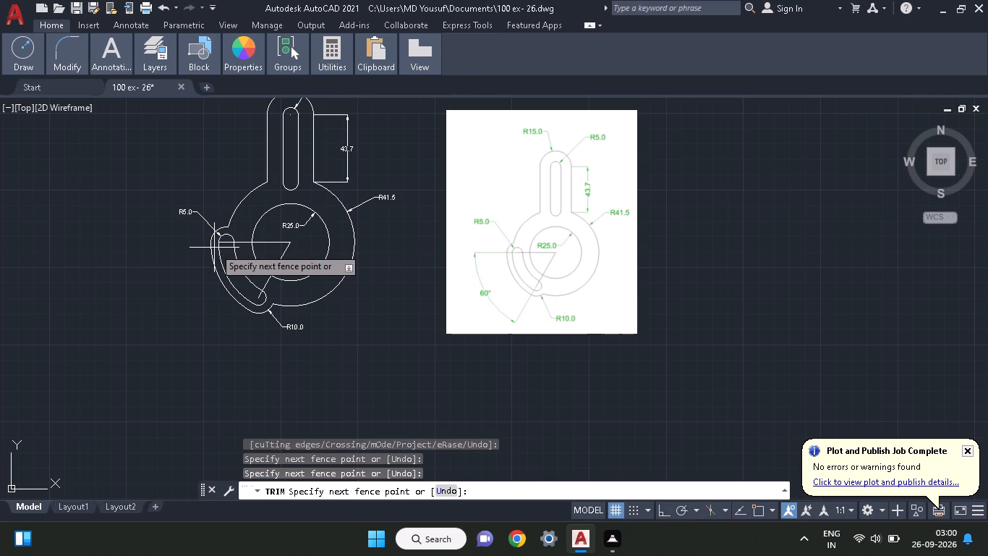
click(214, 248)
click(219, 244)
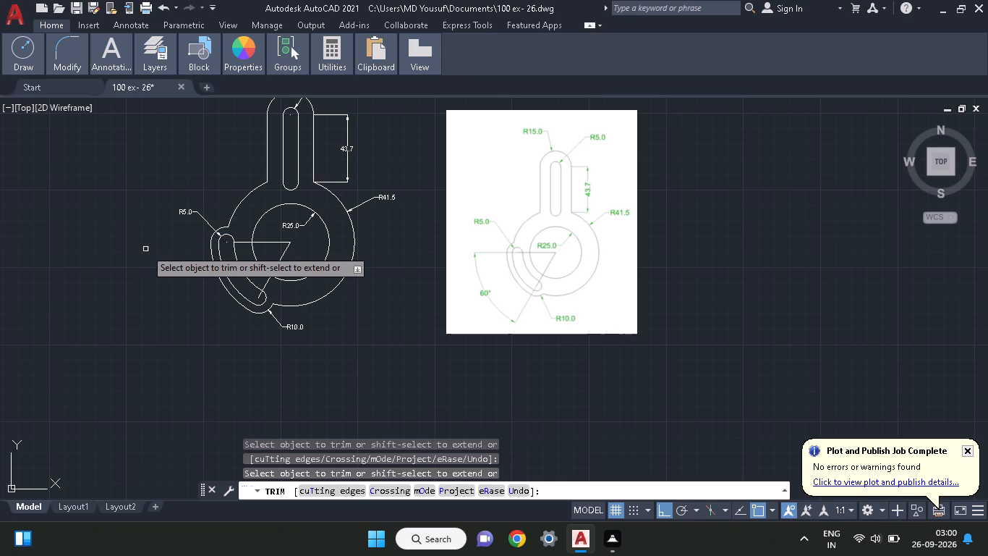
key(Escape)
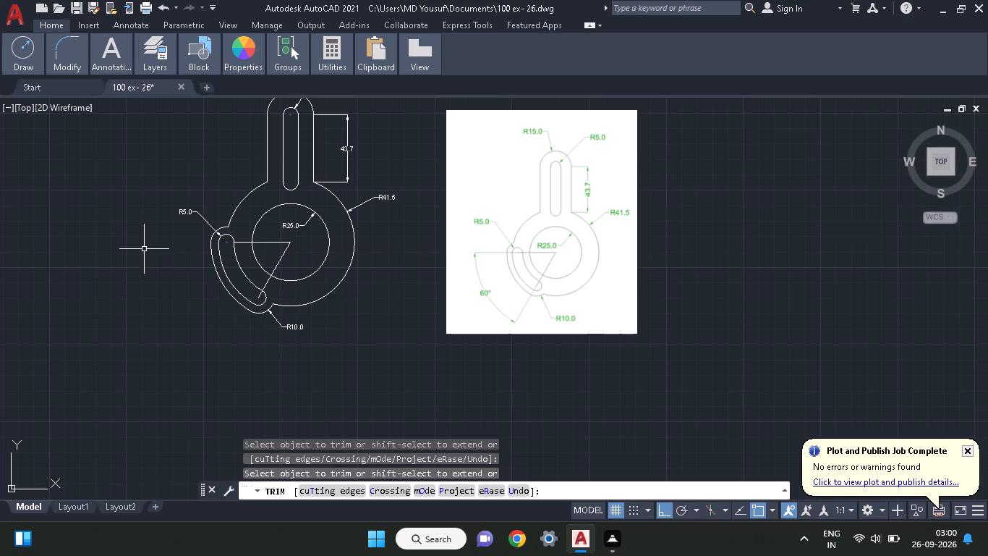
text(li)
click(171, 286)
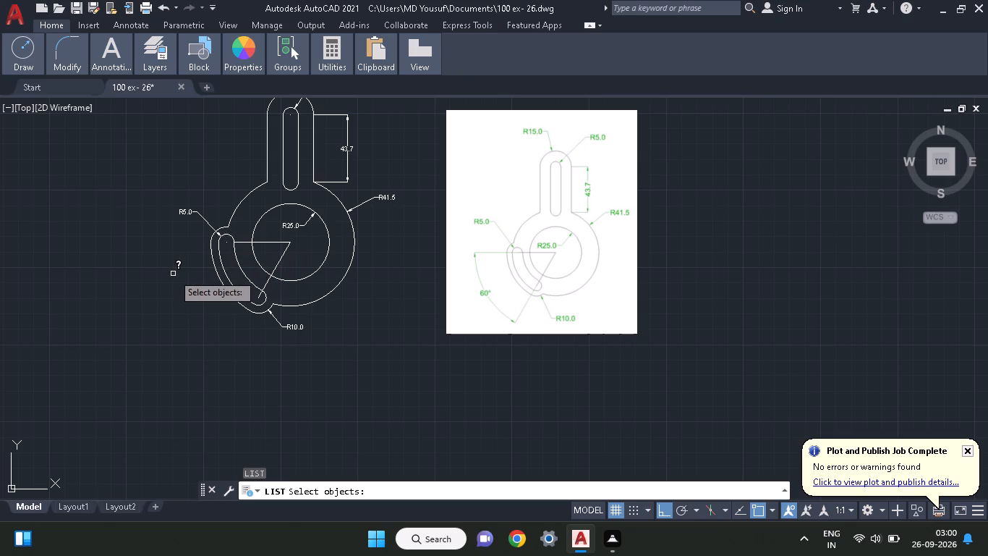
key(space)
Draw a horizontal line from the centre of the curved slot's upper end arc to the R25 circle's centre.
text(l)
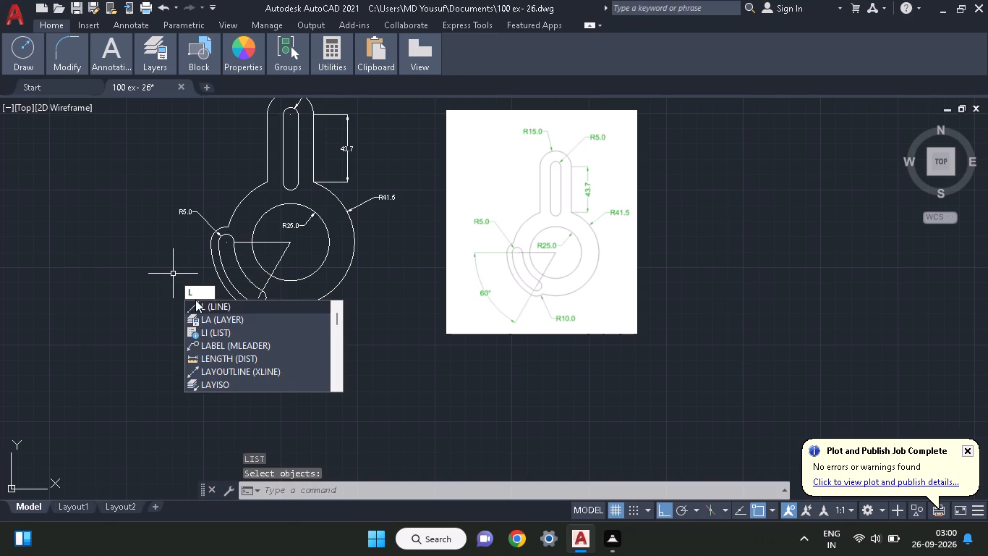
click(195, 304)
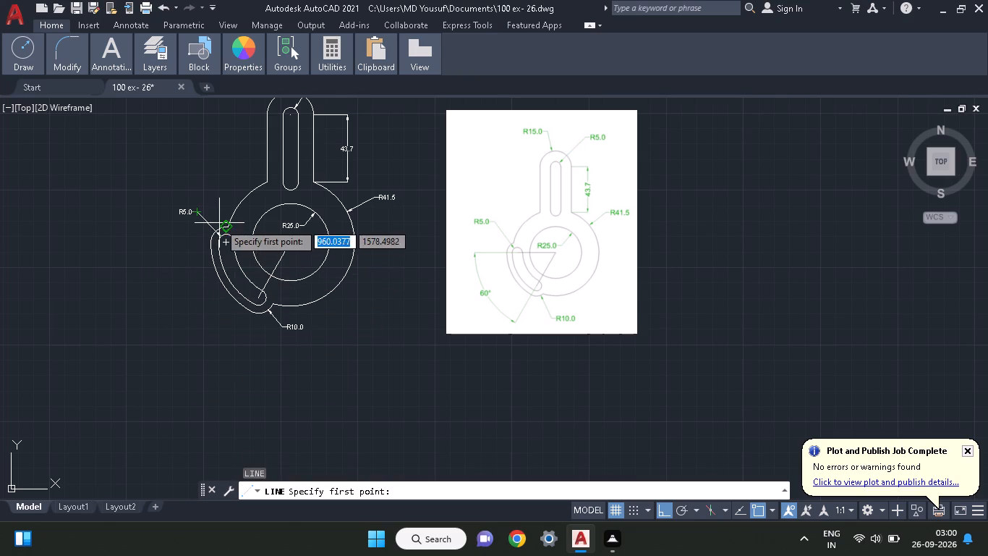
click(224, 244)
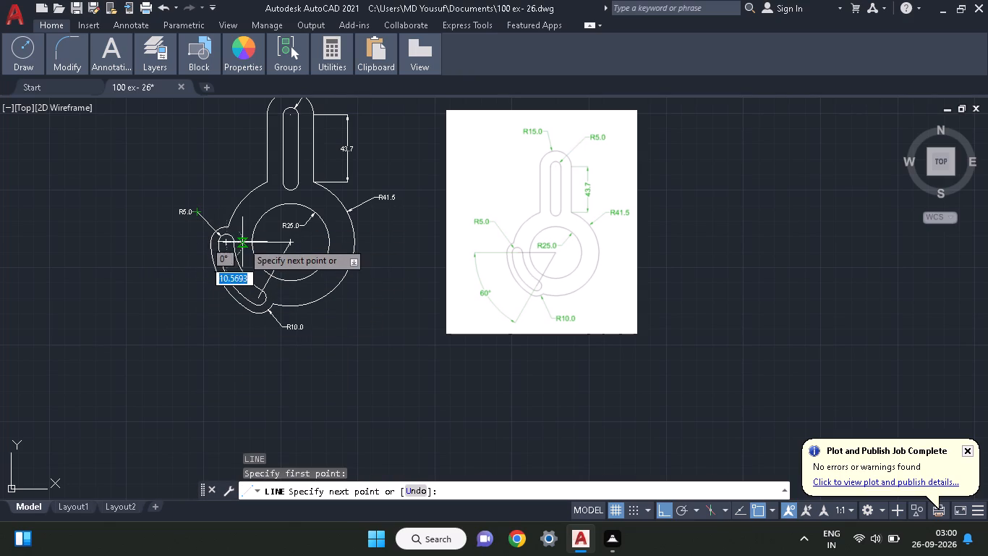
click(289, 241)
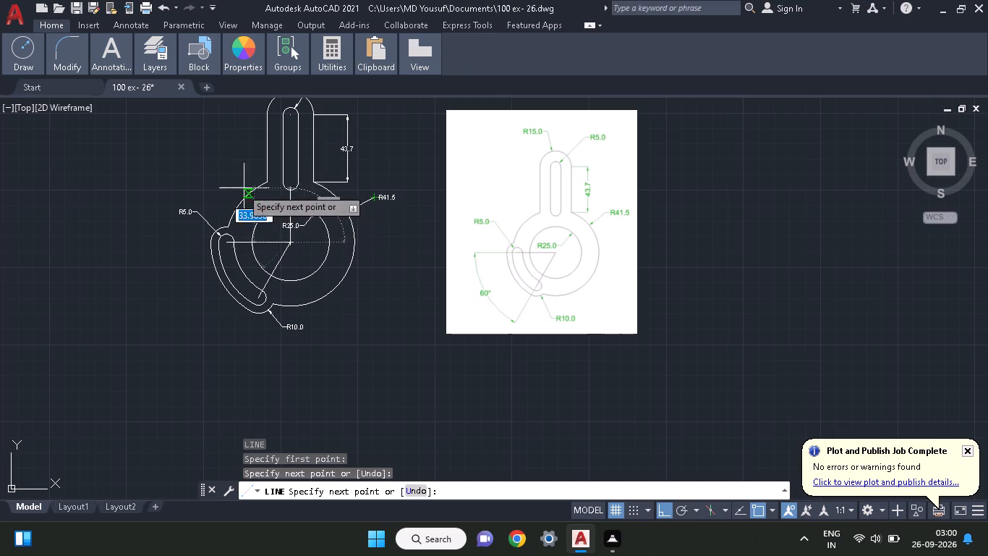
right_click(168, 192)
click(174, 207)
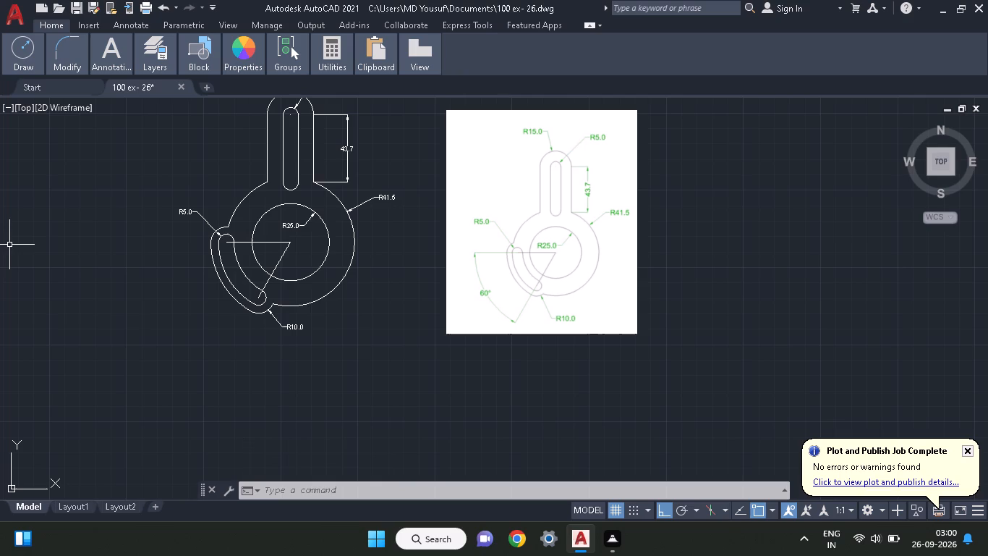
Add an angular dimension between the slanted and horizontal centre lines, placing its arc outside the curved slot at the lower left.
text(dim)
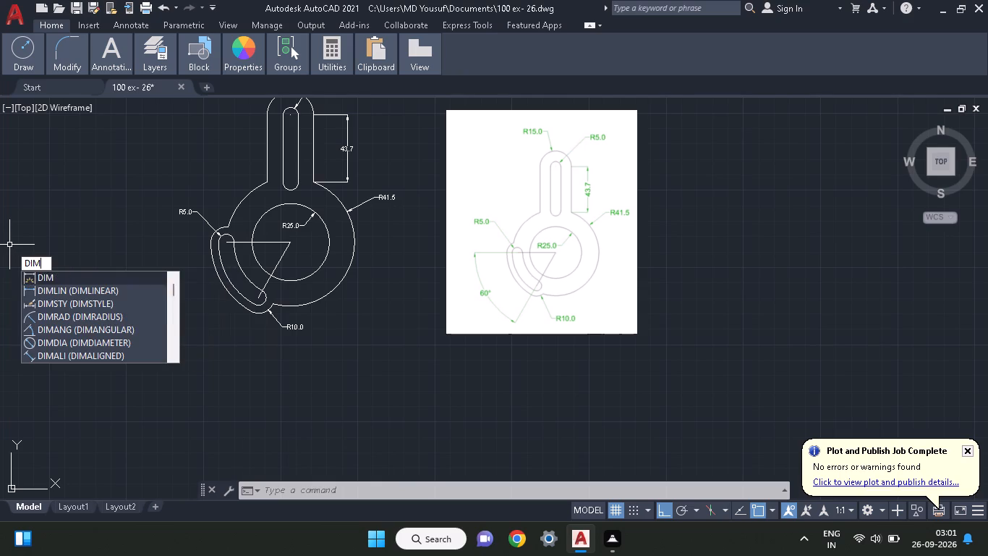
click(94, 327)
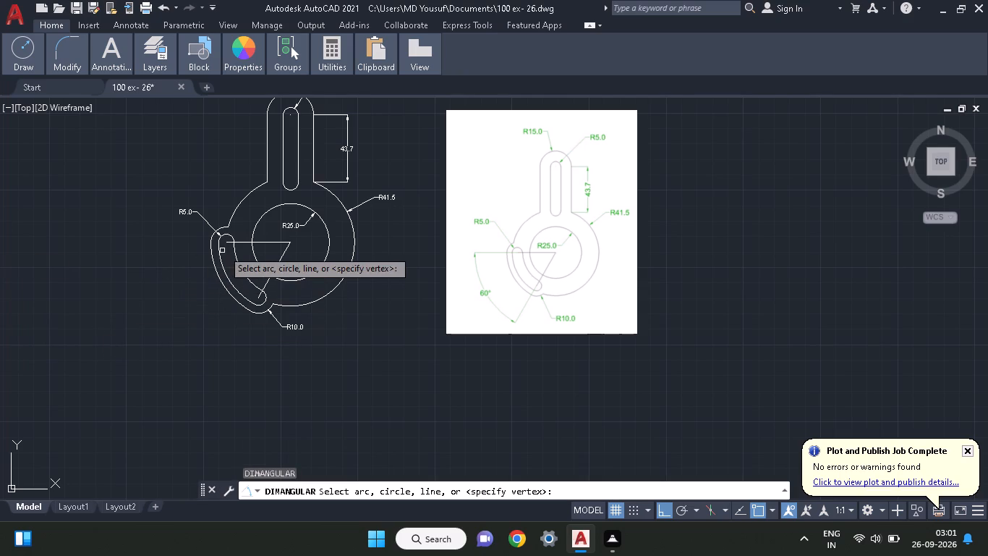
click(281, 258)
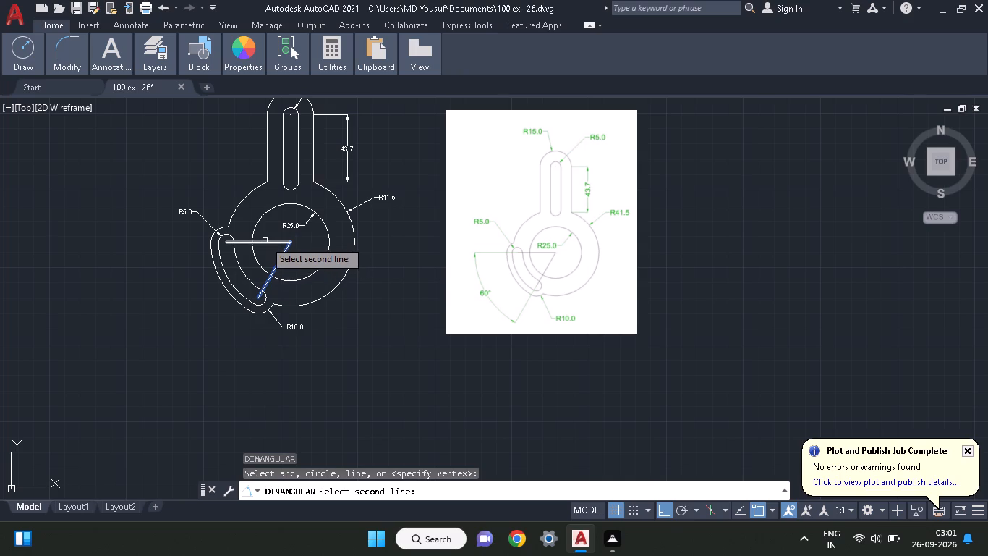
click(265, 240)
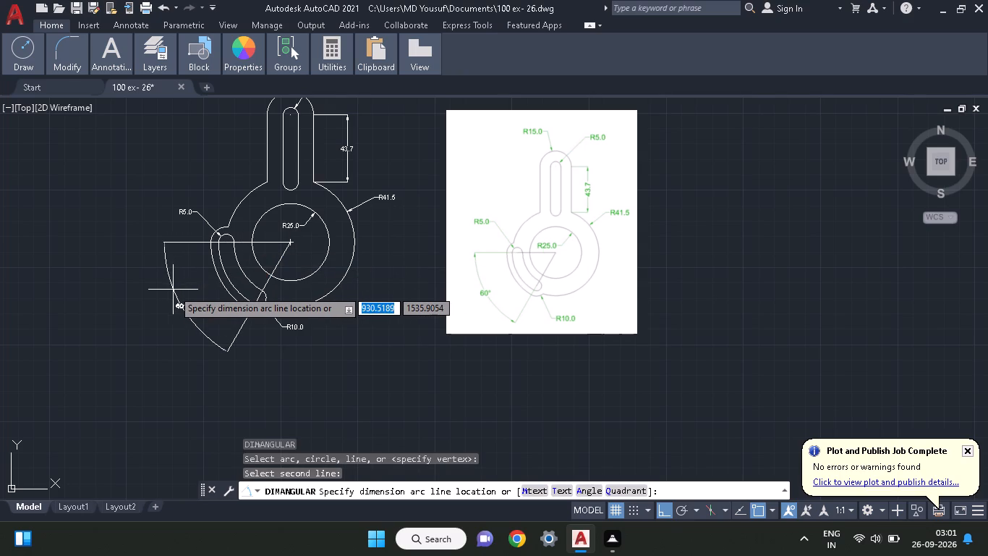
click(178, 290)
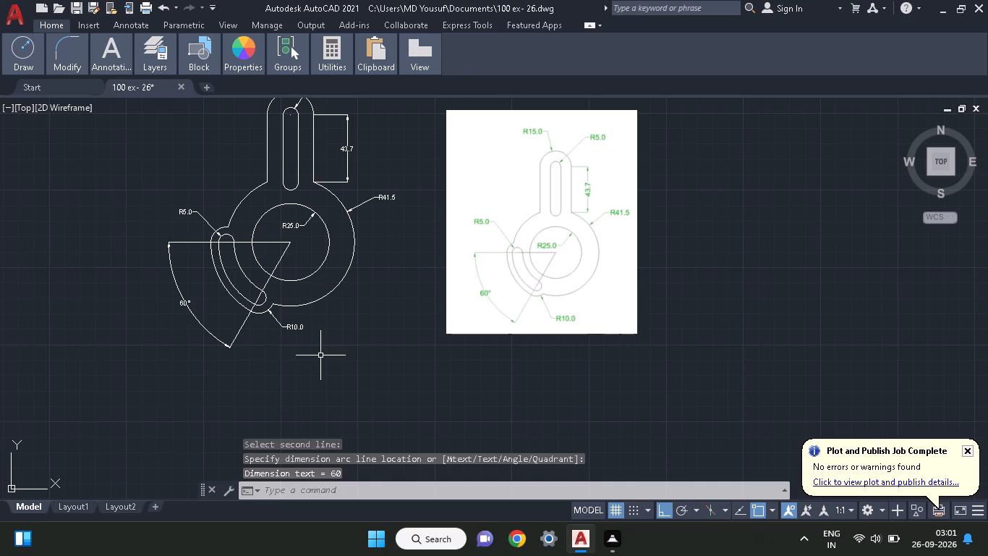
middle_drag(320, 355, 299, 423)
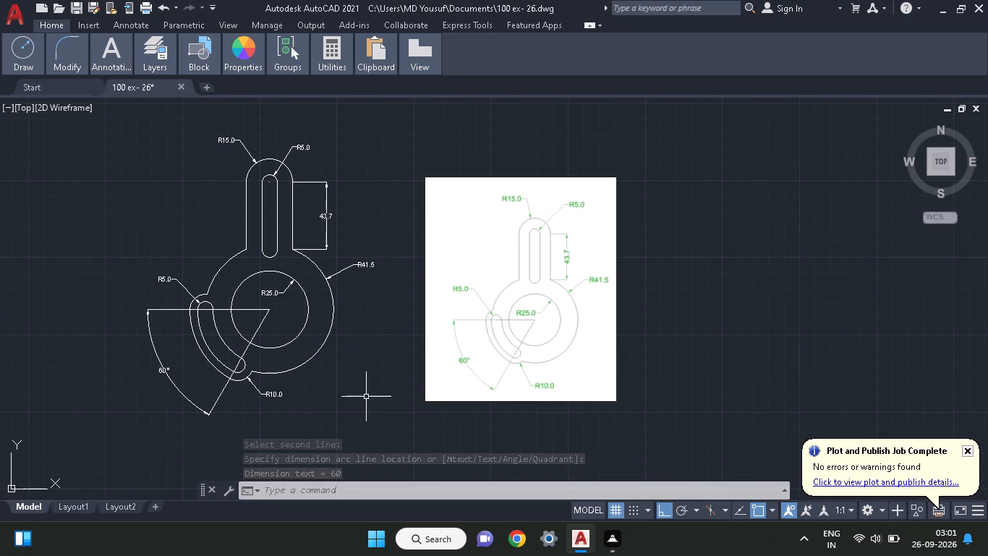
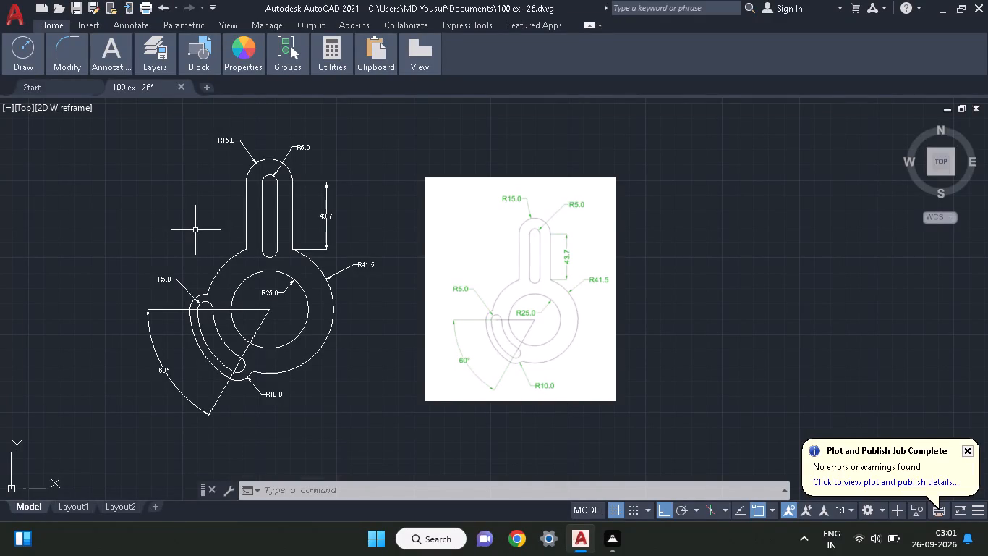
Add a radius dimension to the large outer arc left of the vertical arm, placing its text outside at the upper left.
key(d)
key(i)
key(m)
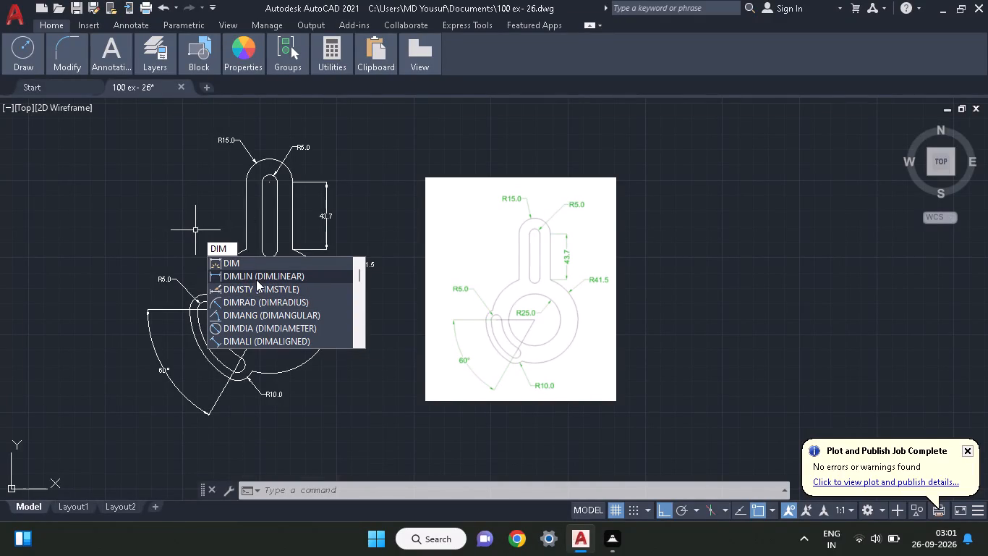
click(255, 306)
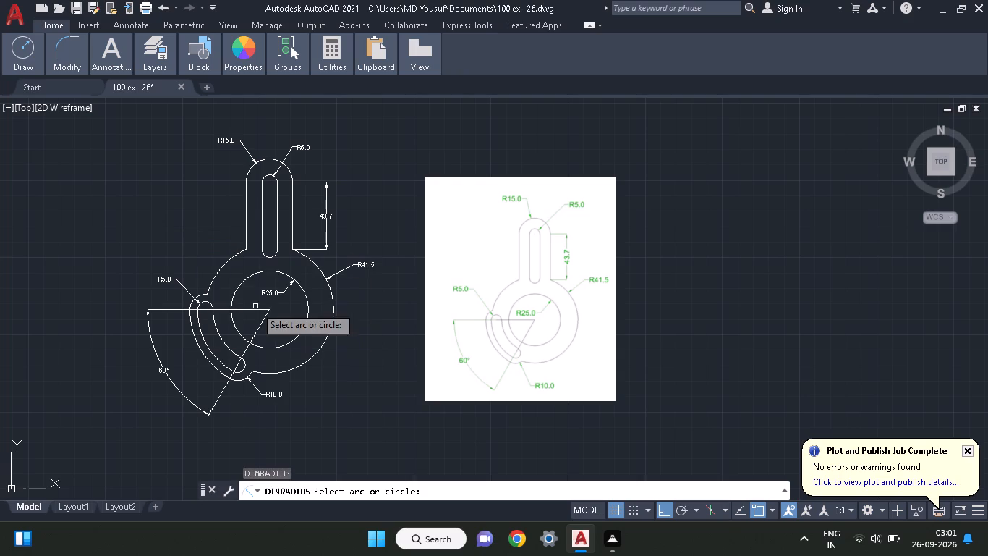
click(231, 258)
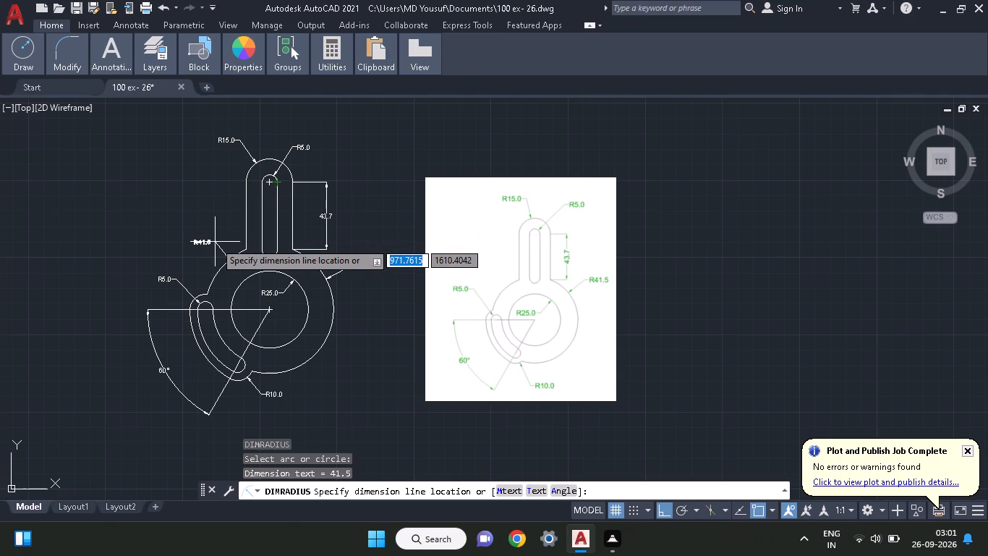
click(197, 224)
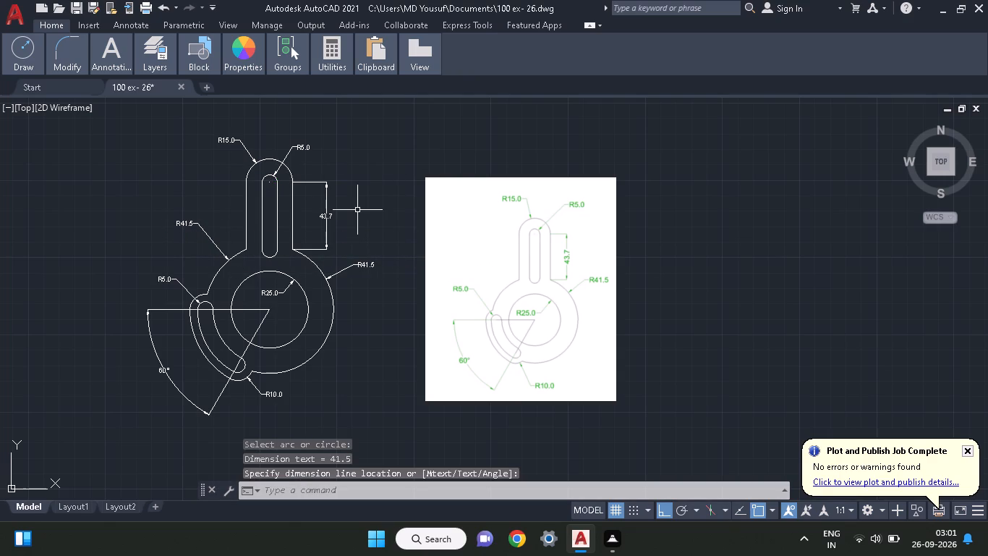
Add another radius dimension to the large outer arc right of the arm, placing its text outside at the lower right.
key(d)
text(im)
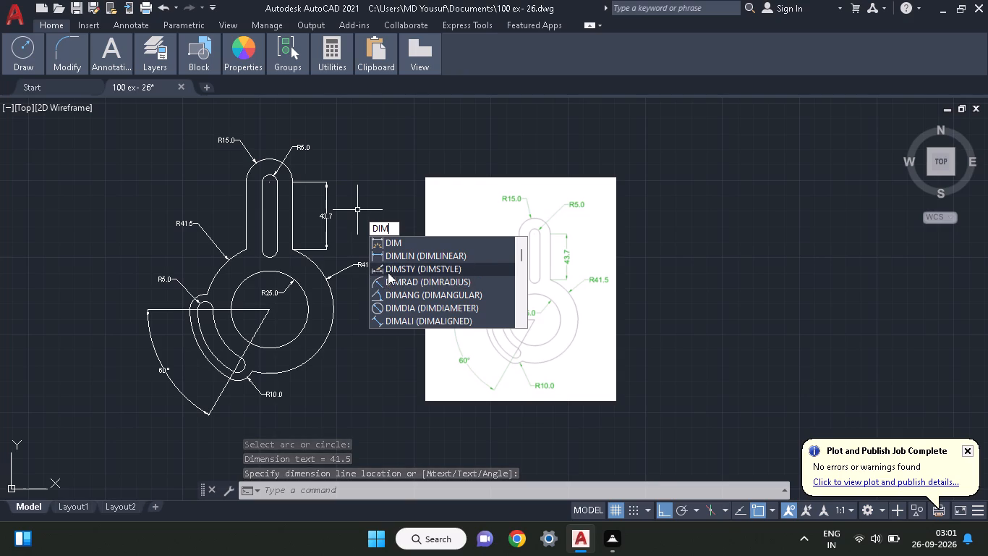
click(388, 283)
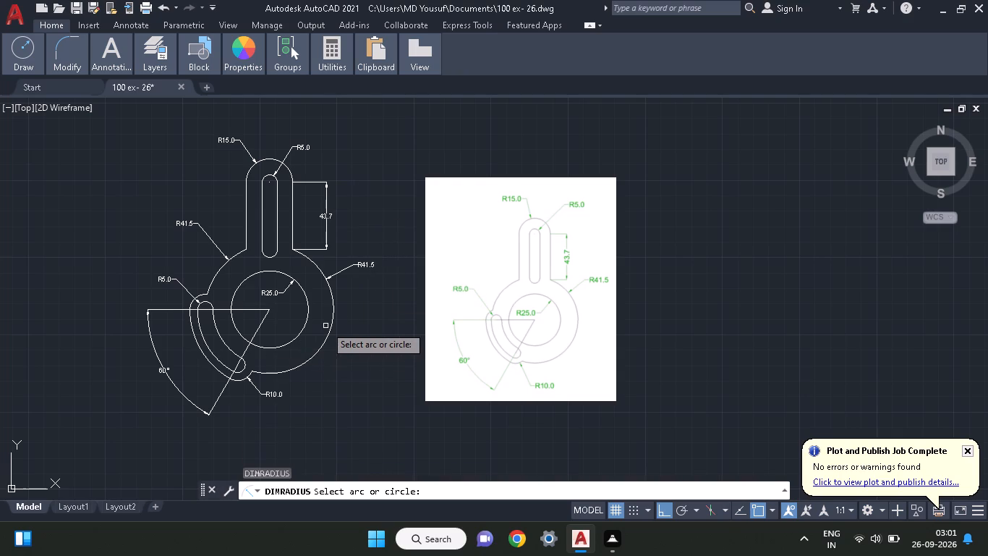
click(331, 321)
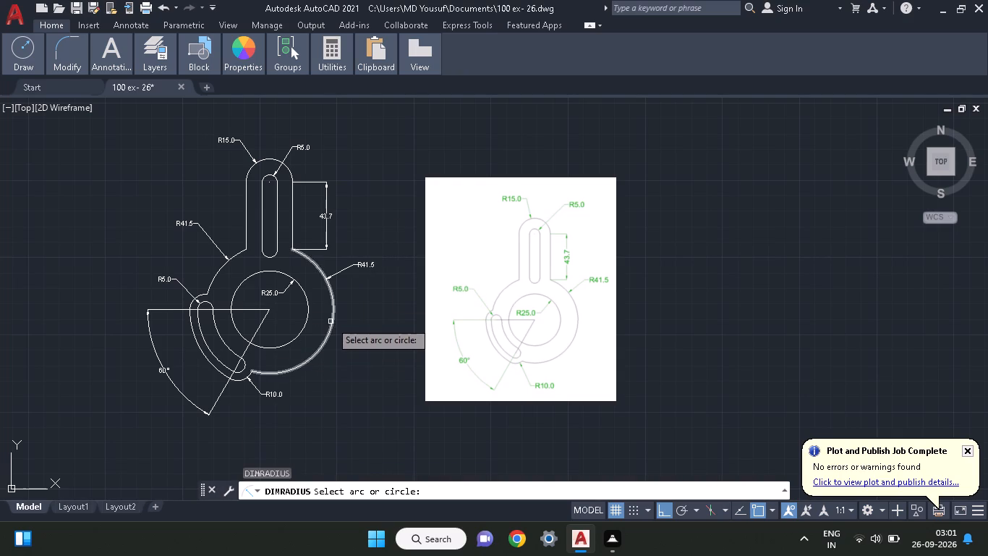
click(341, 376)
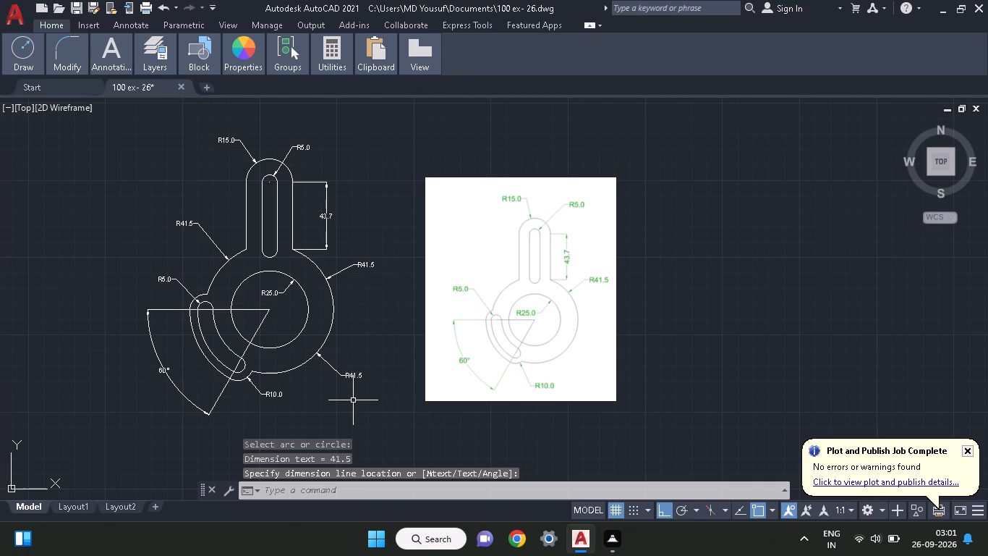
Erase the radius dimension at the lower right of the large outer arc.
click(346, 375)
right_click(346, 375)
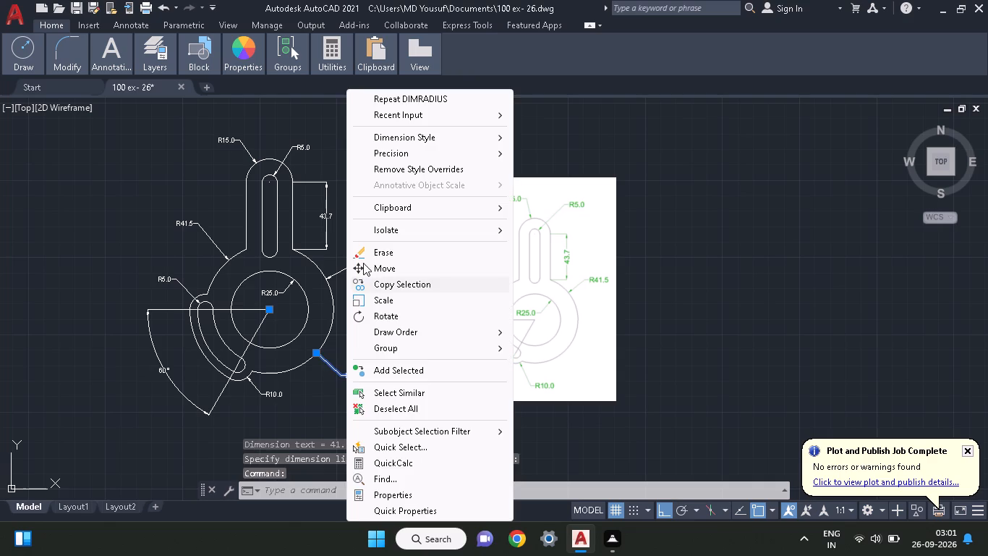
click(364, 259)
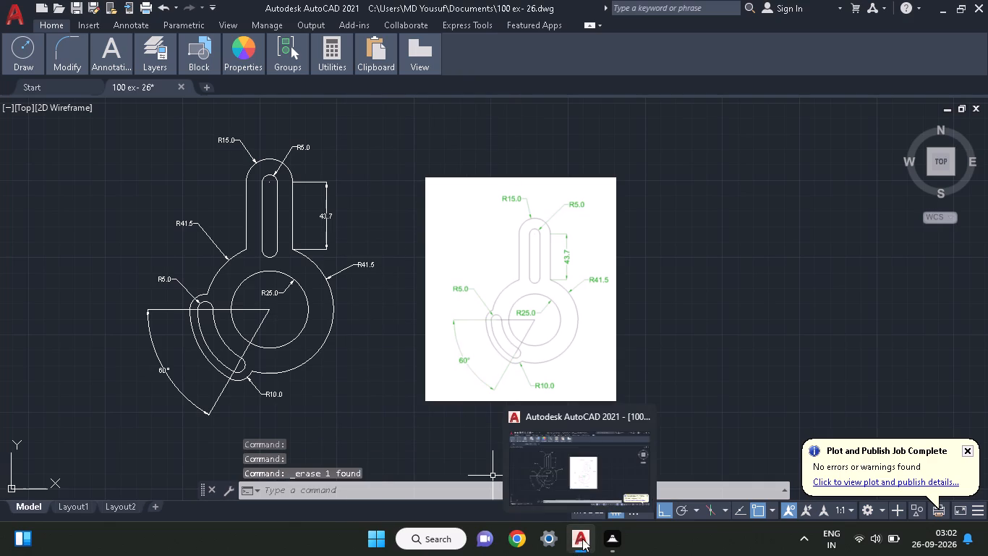
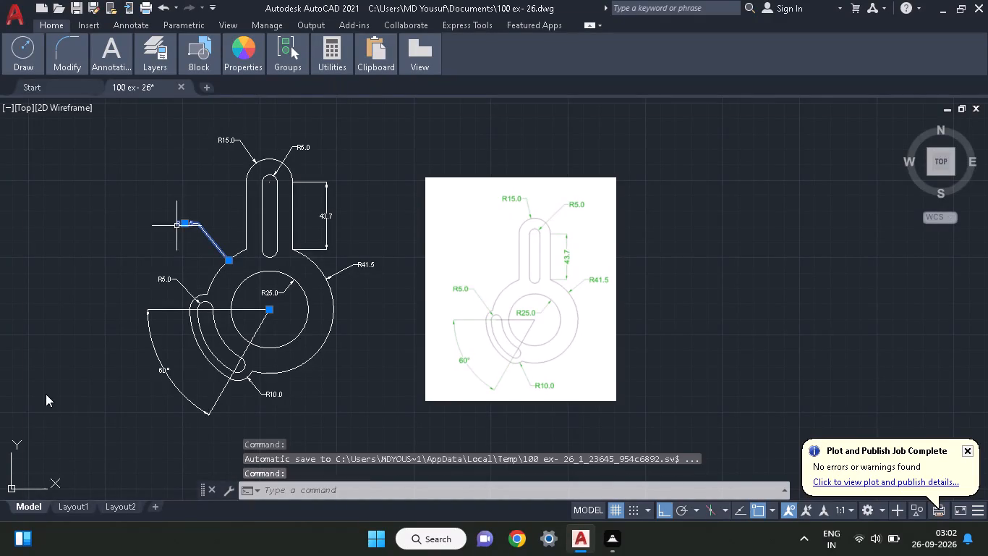
Erase the selected radius dimension at the upper left of the large outer arc.
click(85, 253)
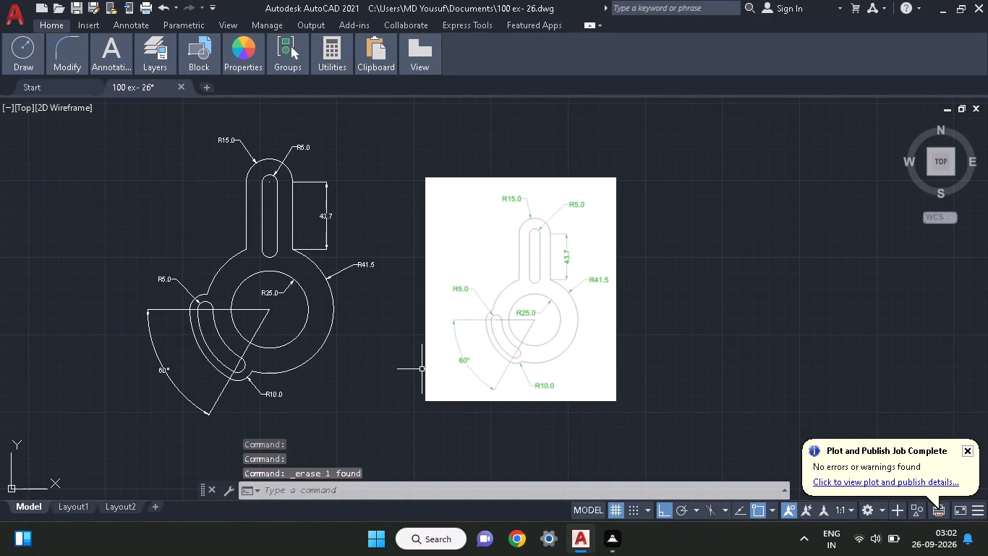
Erase the reference image beside the dimensioned plate drawing.
click(424, 345)
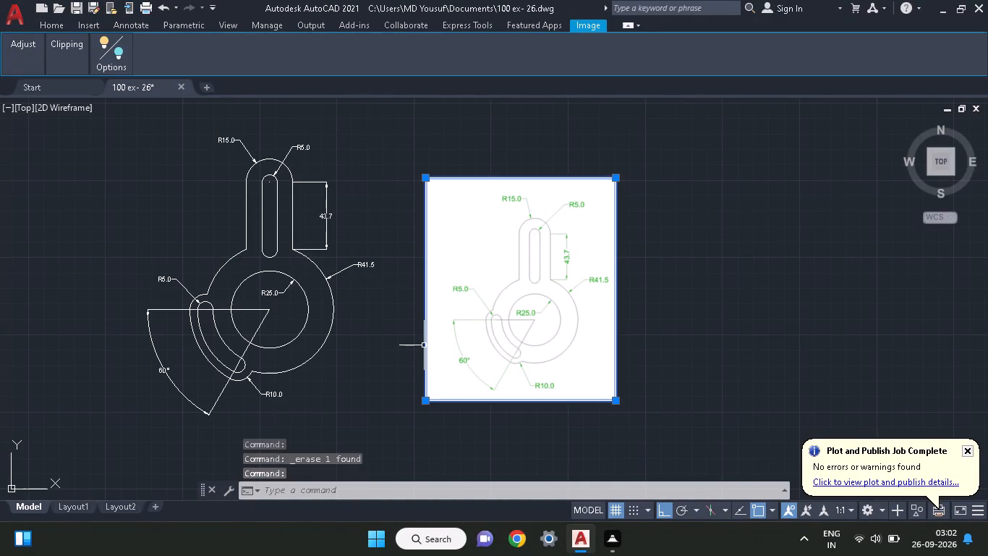
right_click(424, 345)
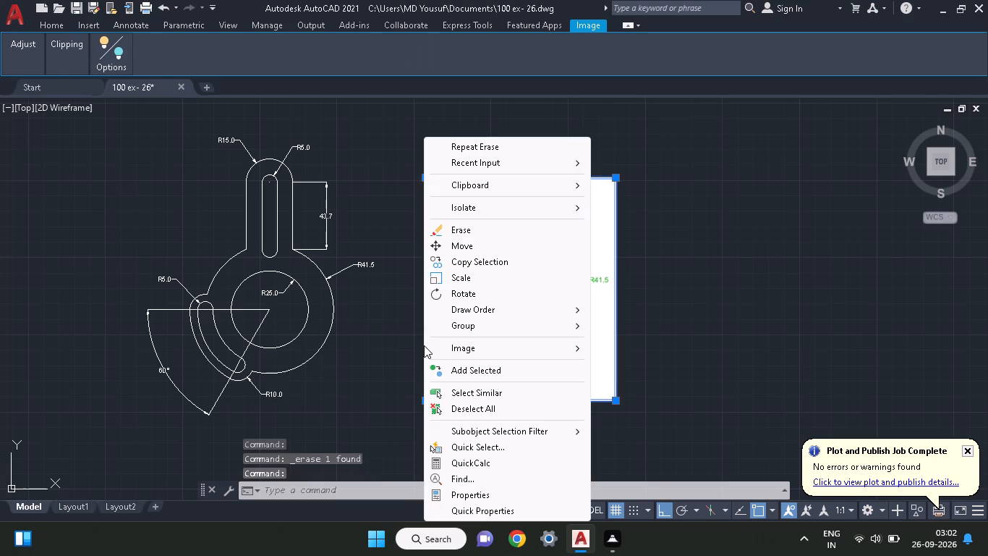
click(491, 228)
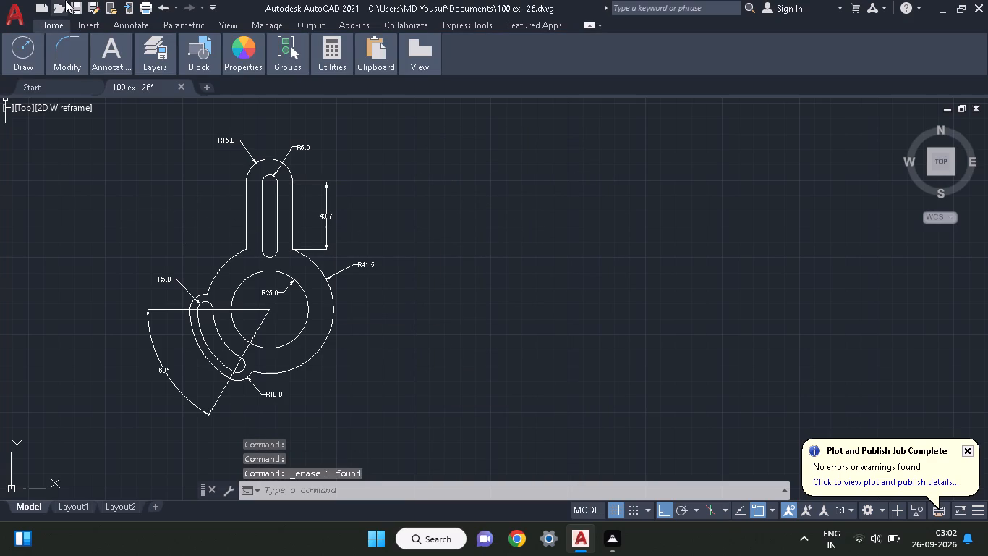
Save the drawing as a new file named 100 ex- 27 in the Documents folder.
click(89, 6)
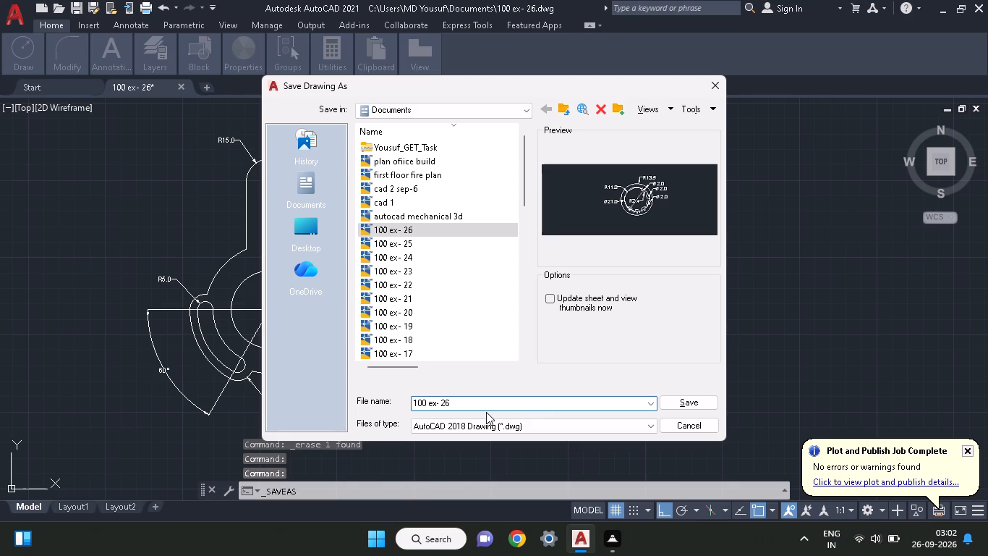
click(462, 405)
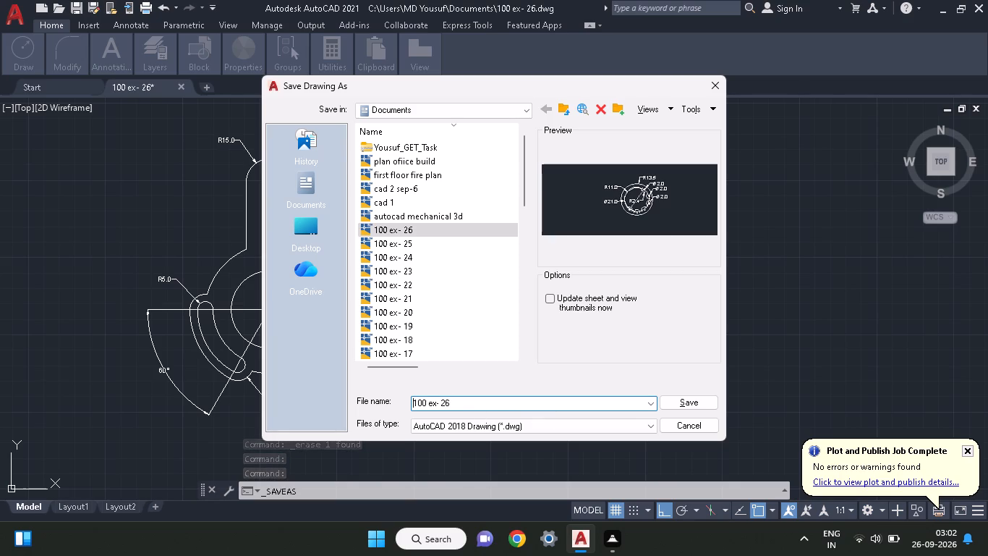
key(BackSpace)
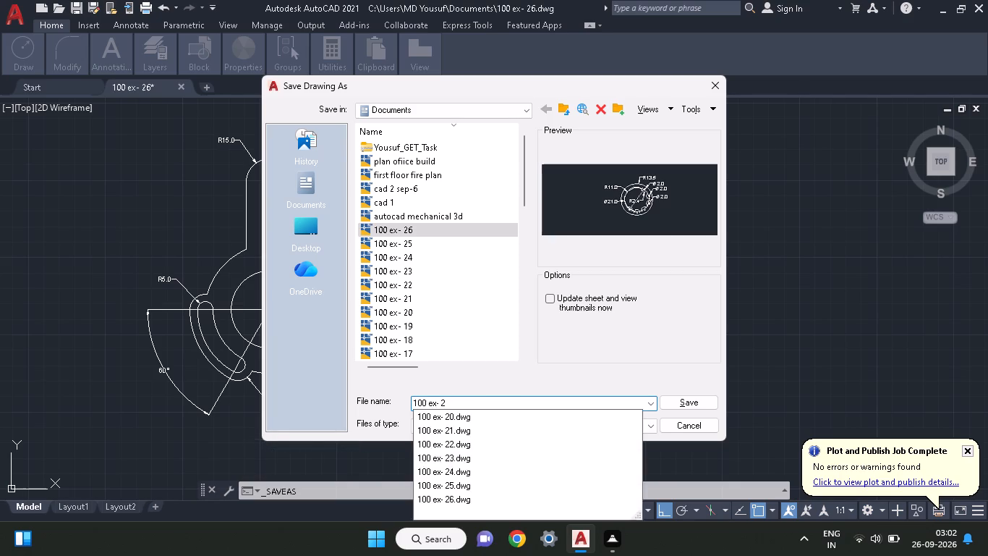
key(7)
click(689, 403)
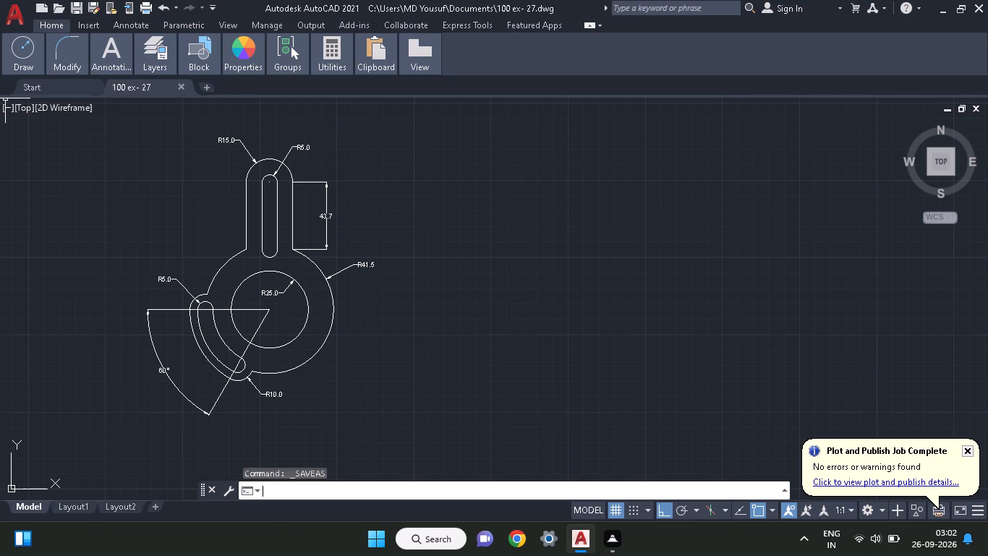
Plot the drawing to a PDF file using AutoCAD PDF (General Documentation).pc3, with the plot centered on the paper.
key(ctrl+a)
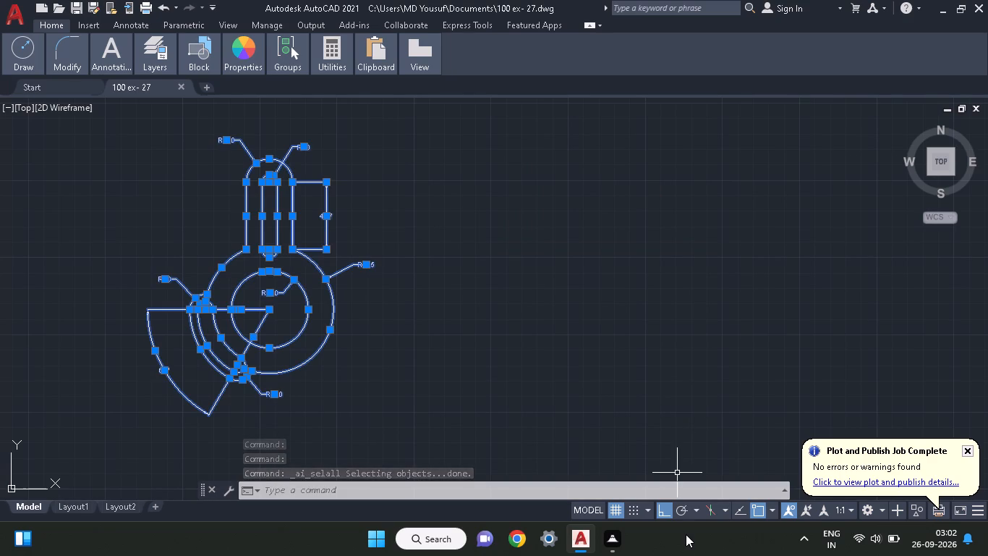
key(ctrl+p)
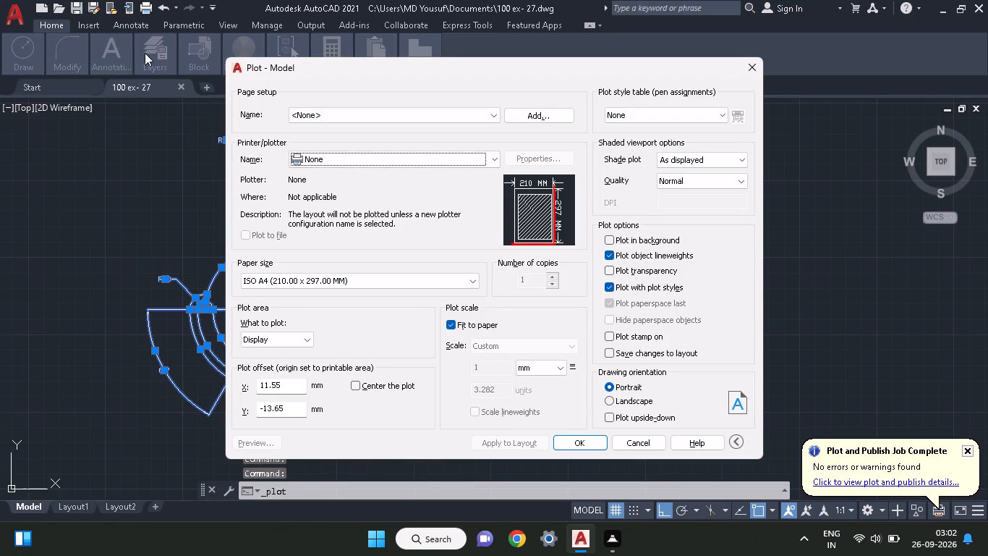
click(370, 158)
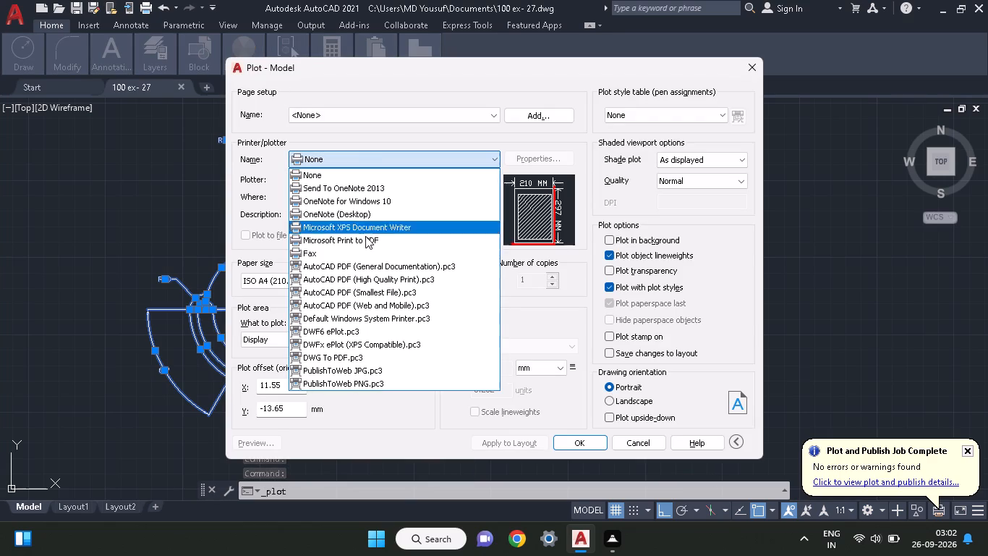
click(370, 270)
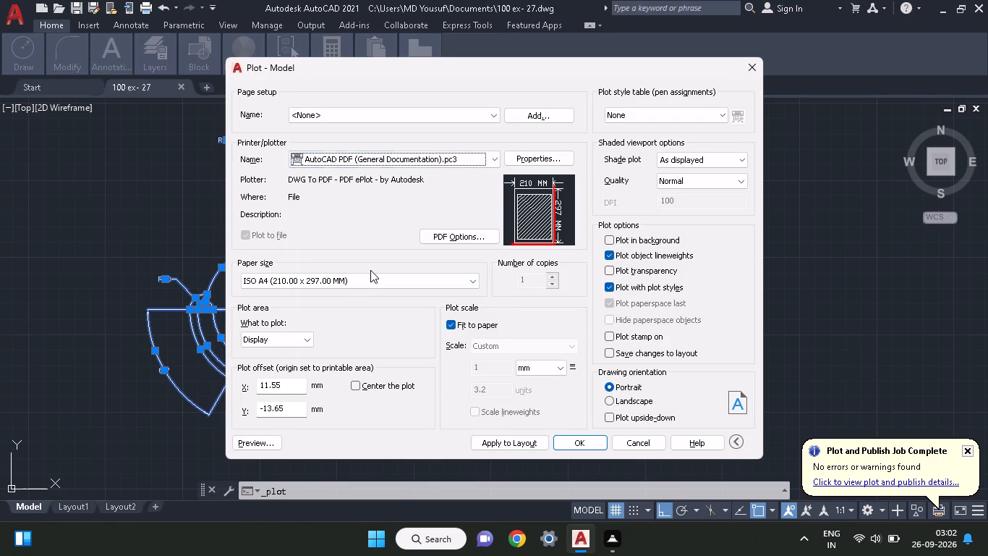
click(354, 384)
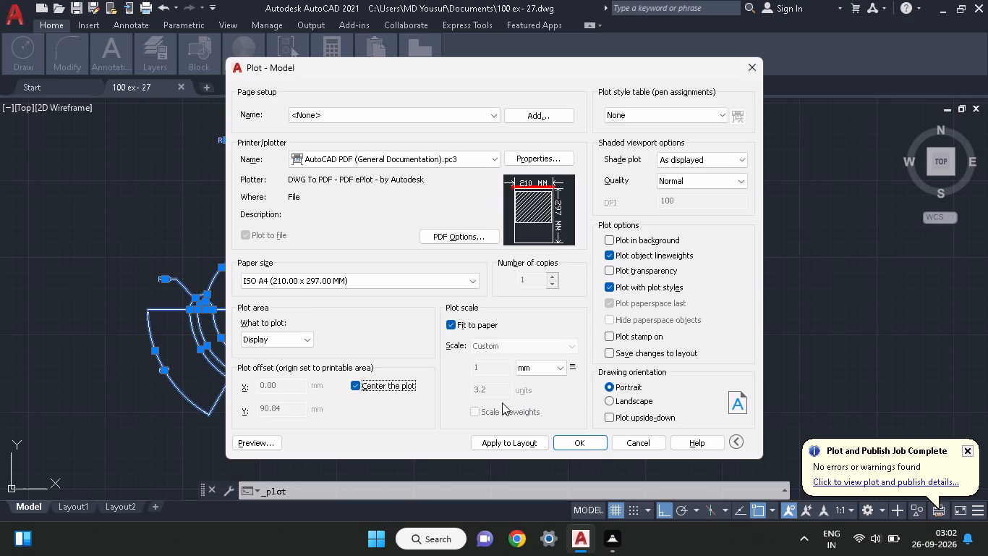
double_click(588, 449)
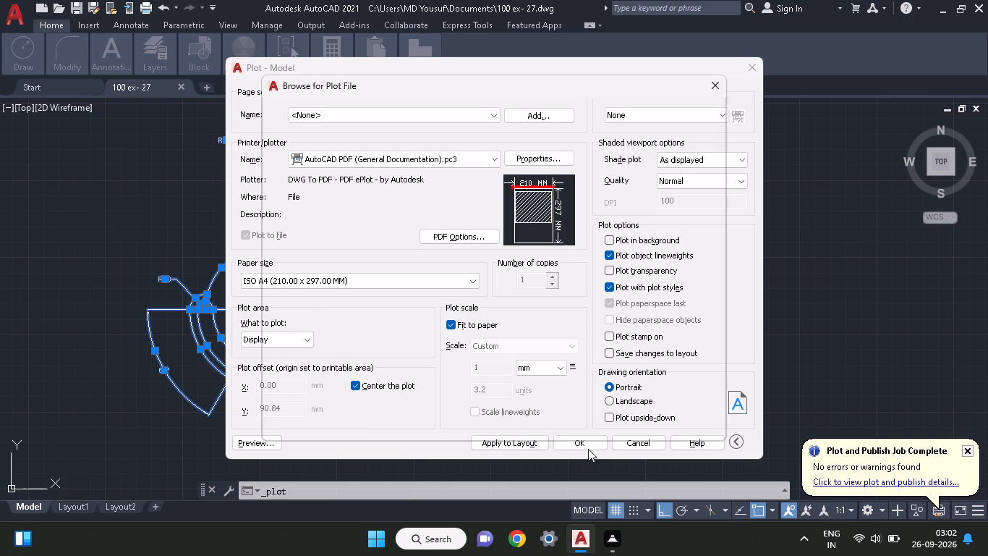
click(660, 403)
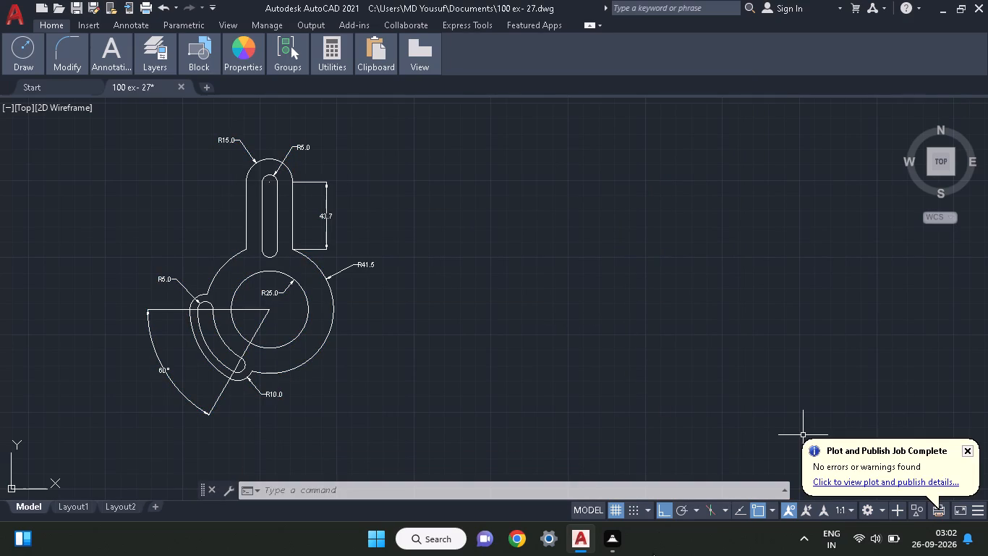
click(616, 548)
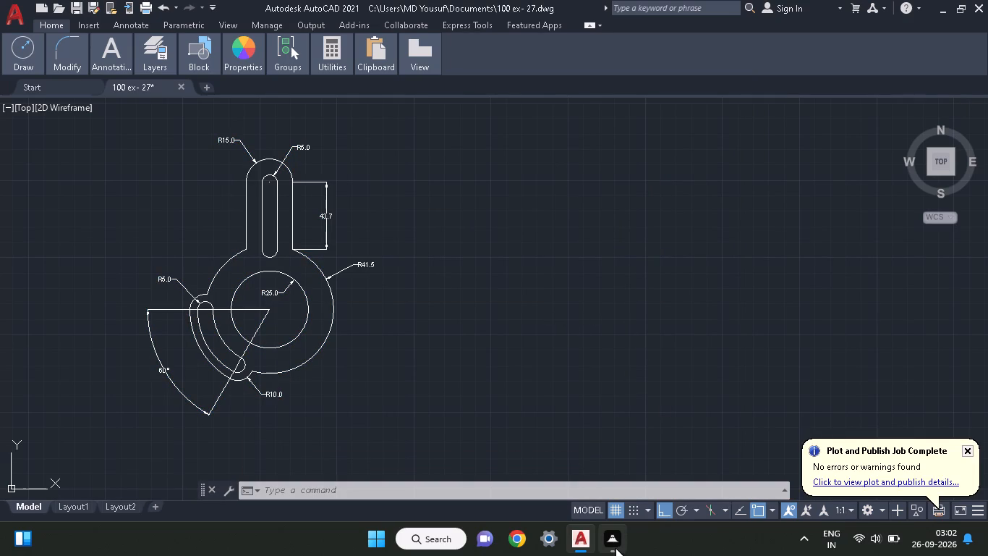